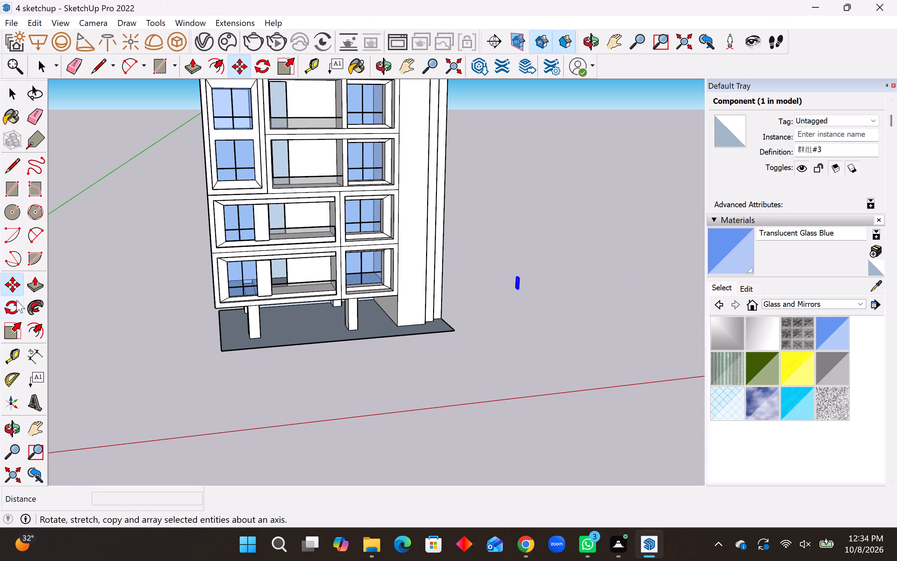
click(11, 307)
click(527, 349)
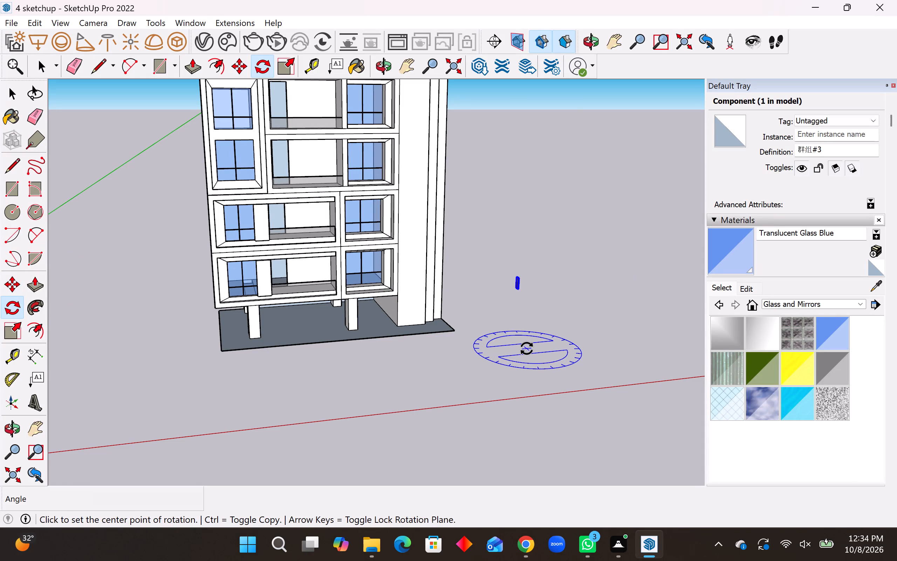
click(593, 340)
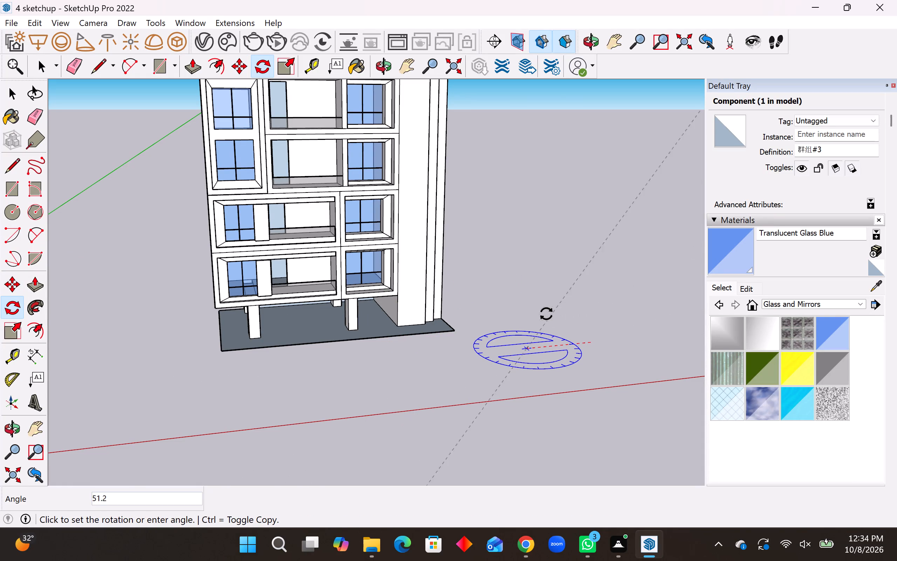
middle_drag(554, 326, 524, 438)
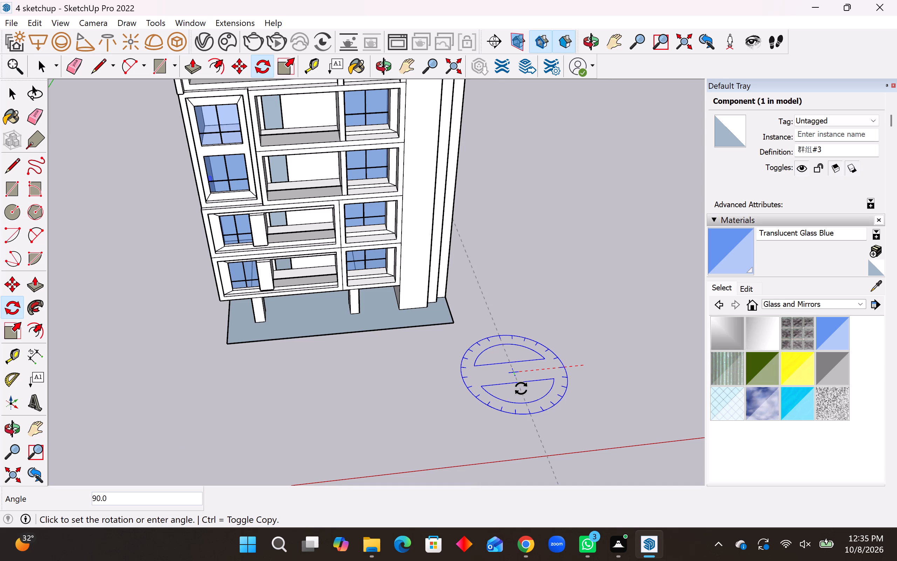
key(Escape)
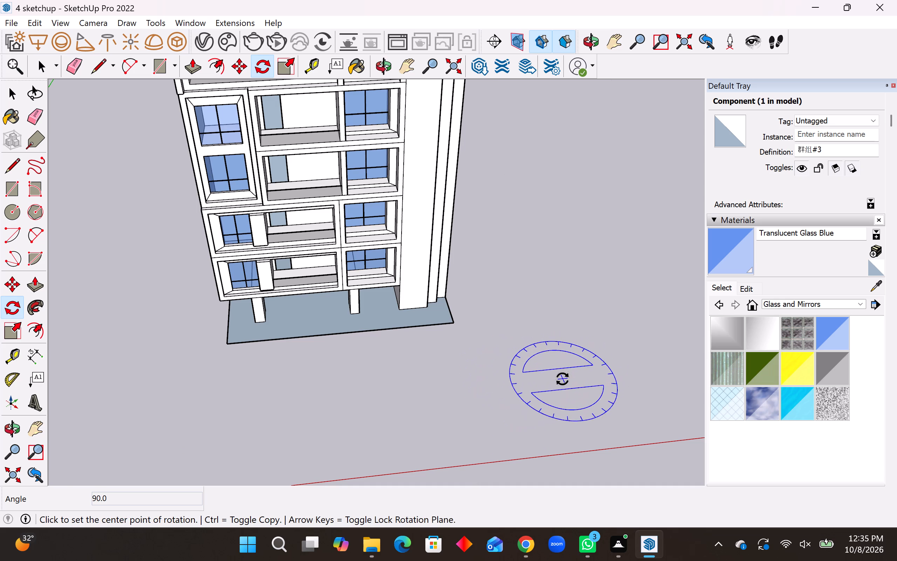
Rotate the imported wood door 90 degrees on the ground plane about its bottom corner so it faces parallel to the facade.
scroll(561, 378, down, 6)
middle_drag(547, 359, 474, 296)
scroll(403, 444, up, 3)
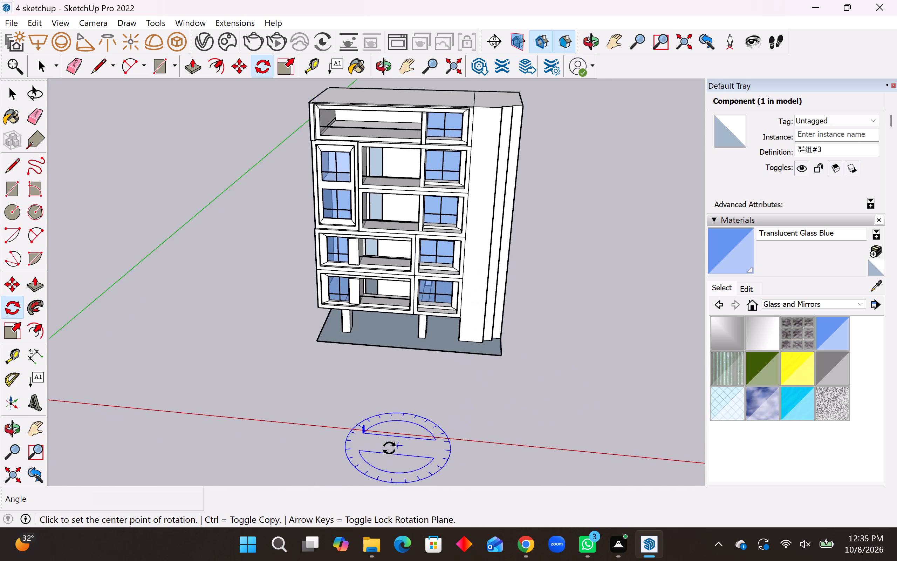
scroll(389, 448, up, 1)
middle_drag(601, 336, 612, 332)
scroll(347, 424, up, 9)
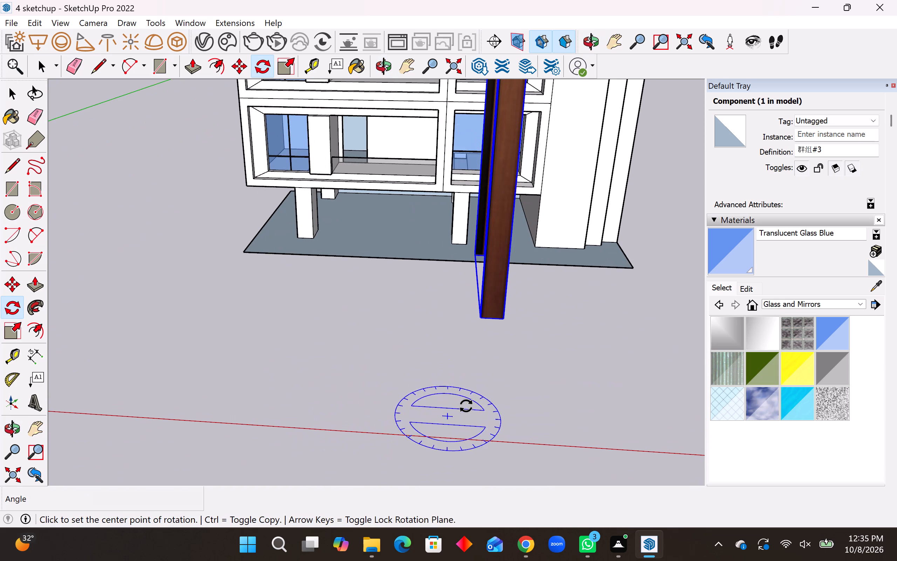
click(504, 328)
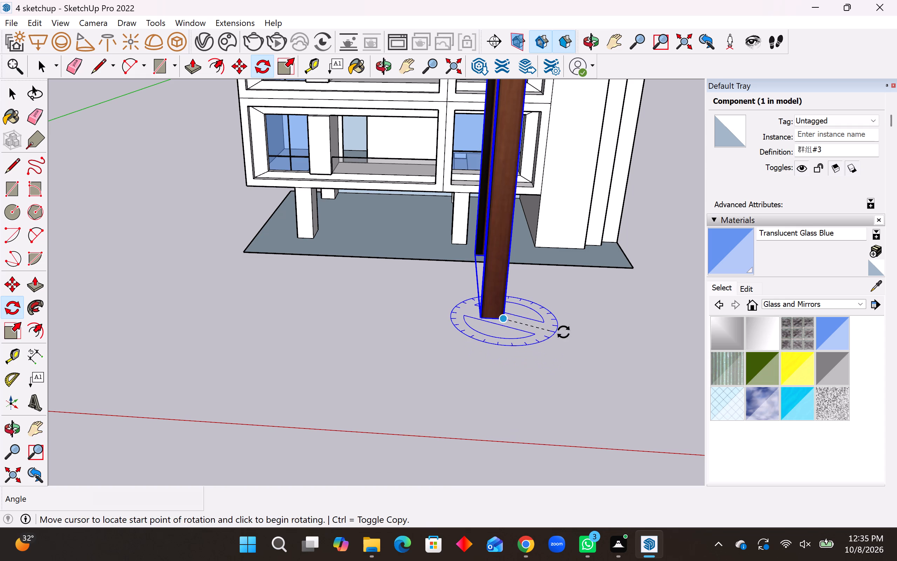
click(614, 323)
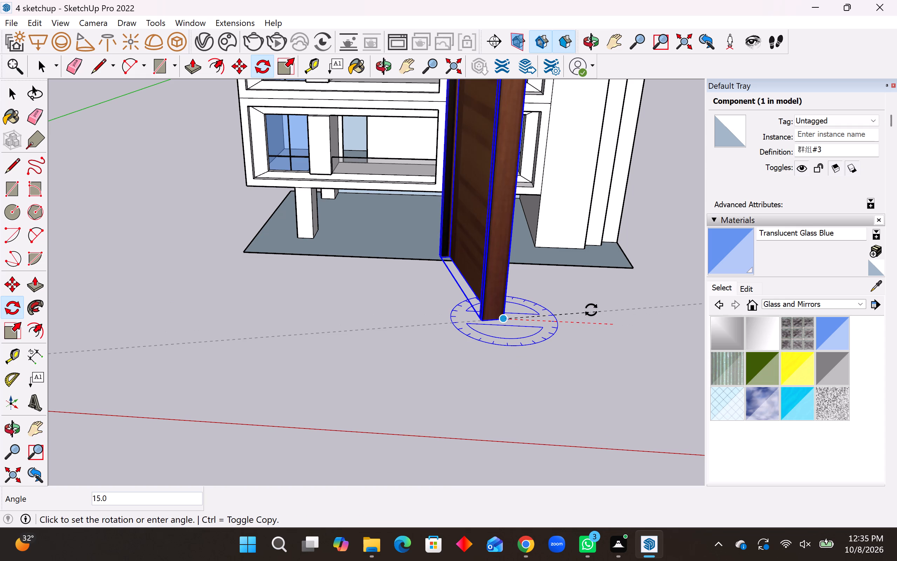
middle_drag(508, 330, 500, 375)
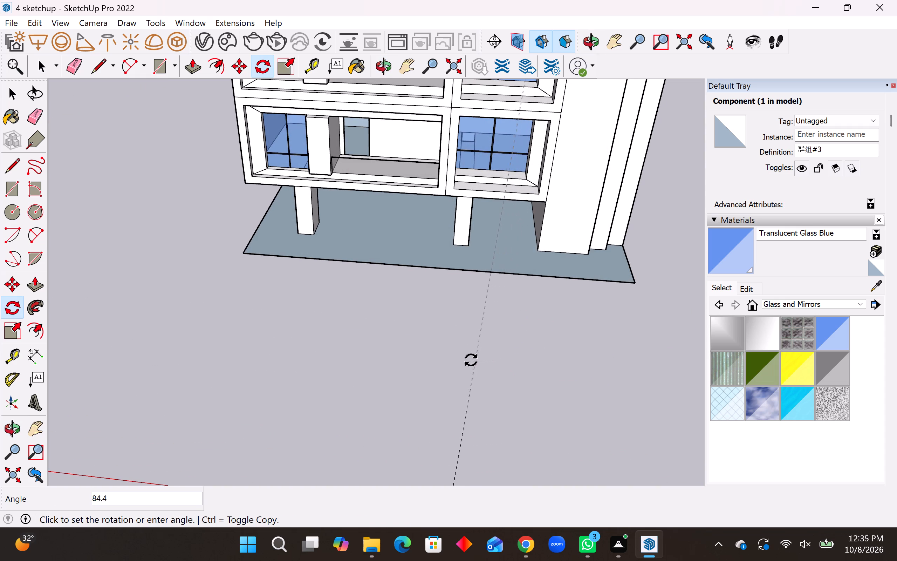
scroll(443, 358, down, 8)
scroll(471, 340, down, 2)
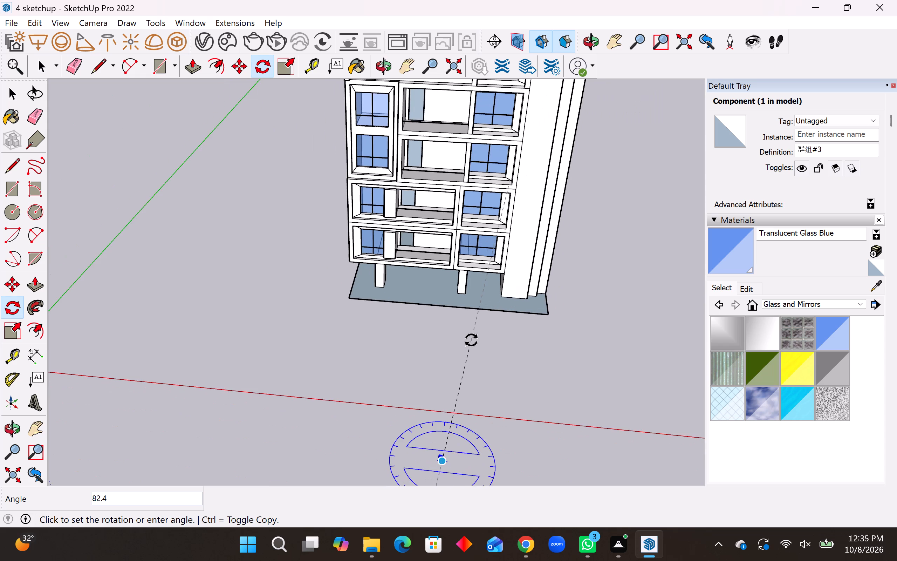
scroll(471, 340, down, 2)
click(456, 353)
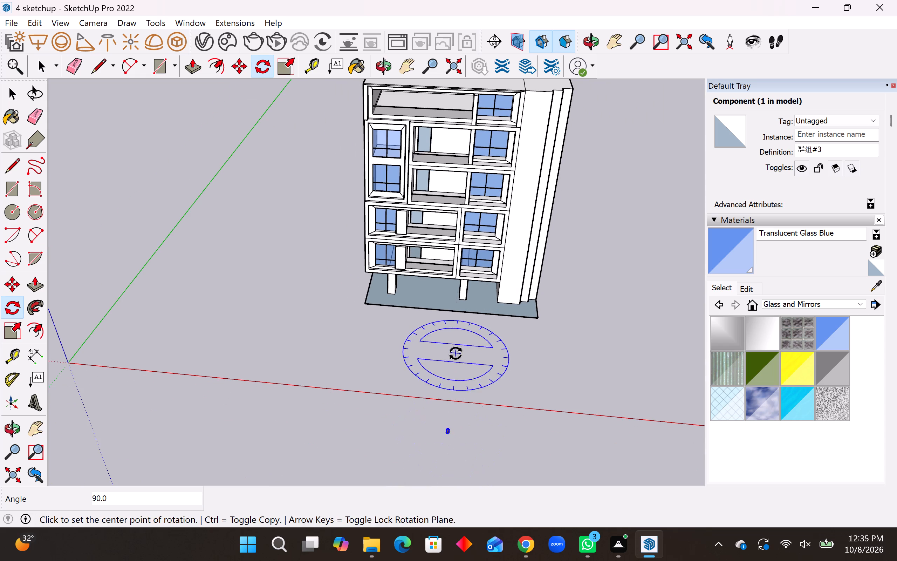
Move the wood door by its bottom handle-side corner about 627' 3" onto the matching bottom corner of the lowest middle compartment's doorway.
middle_drag(469, 466, 495, 381)
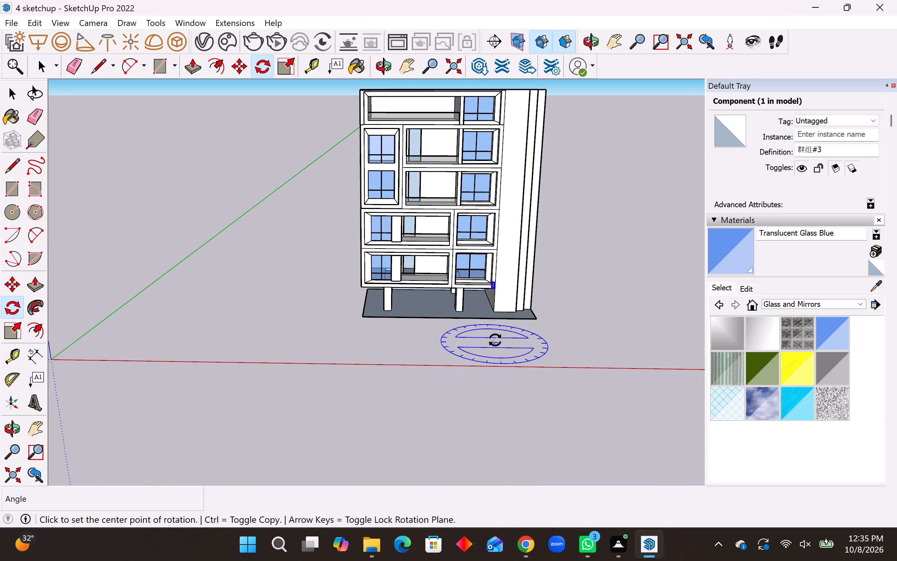
key(m)
scroll(489, 307, up, 4)
scroll(499, 241, up, 5)
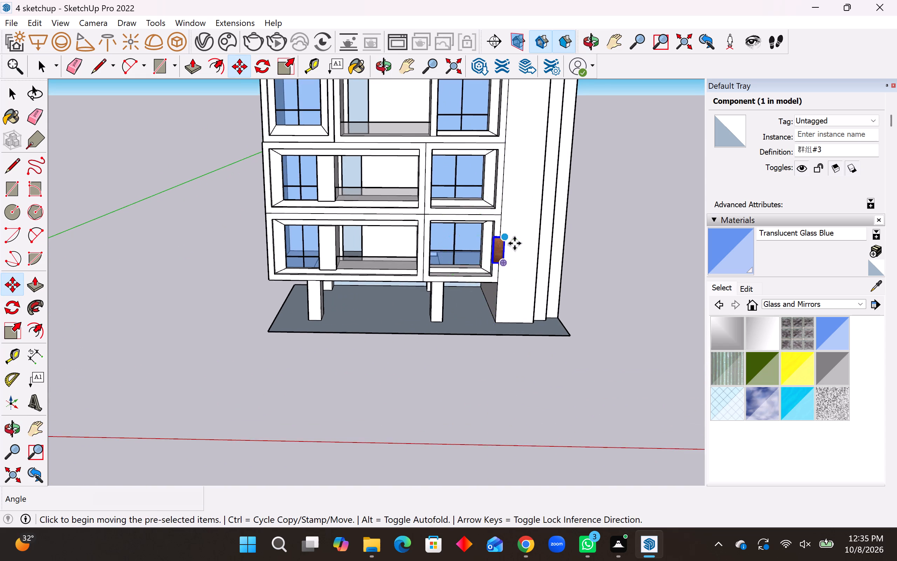
scroll(514, 243, up, 3)
scroll(500, 272, down, 2)
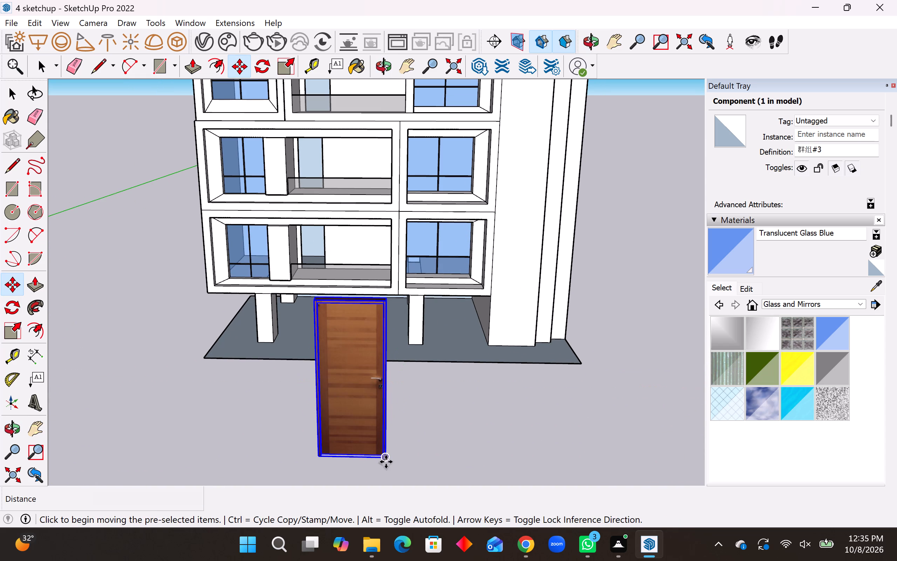
click(386, 461)
scroll(491, 433, down, 5)
scroll(288, 250, down, 4)
middle_drag(322, 262, 359, 321)
scroll(355, 295, down, 1)
scroll(303, 225, up, 20)
scroll(303, 225, up, 5)
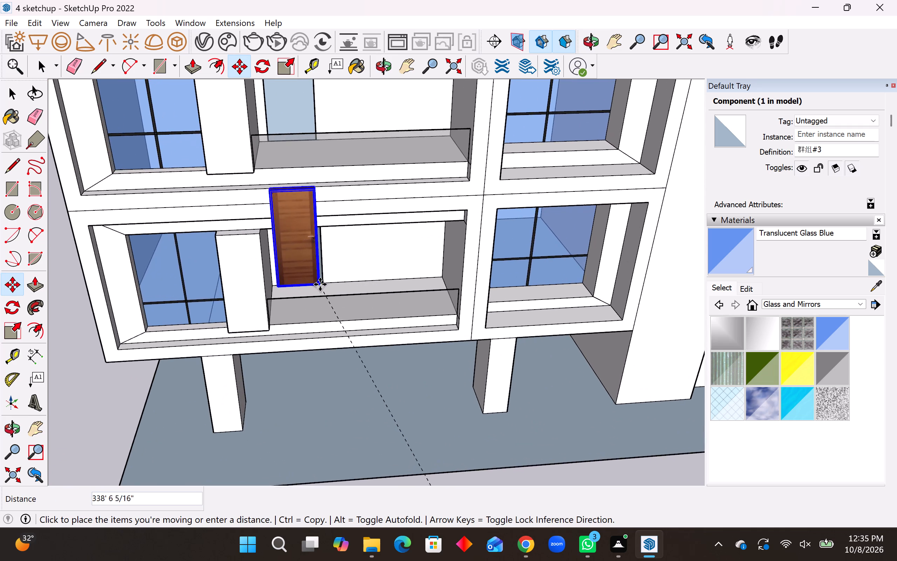
scroll(320, 284, up, 4)
middle_drag(325, 284, 343, 342)
scroll(292, 202, up, 2)
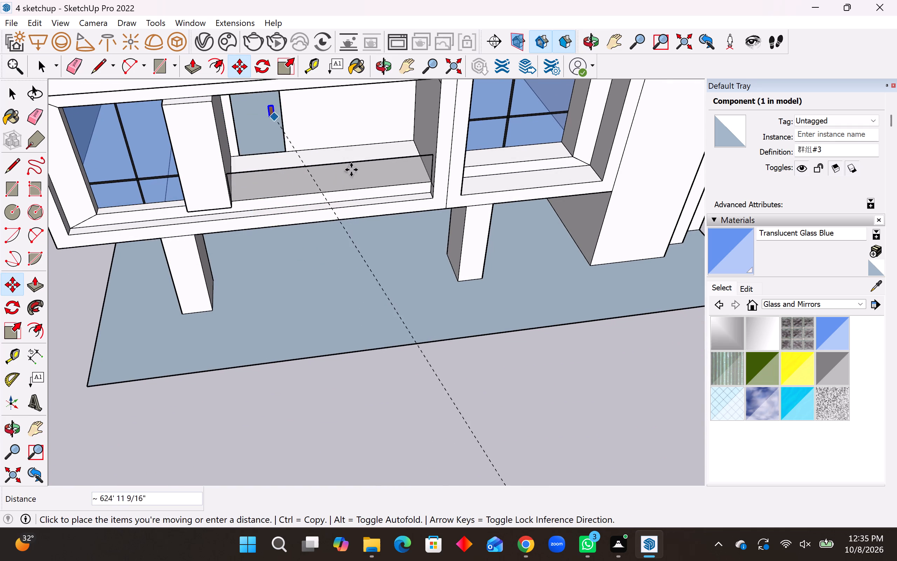
scroll(505, 347, down, 15)
middle_drag(375, 254, 331, 155)
scroll(366, 248, up, 5)
middle_drag(499, 267, 450, 295)
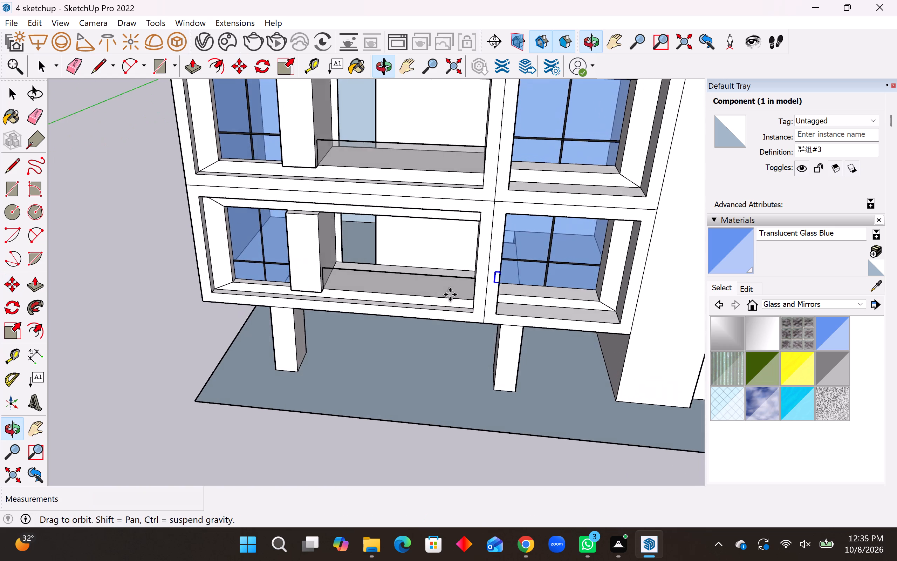
middle_drag(450, 295, 451, 295)
scroll(387, 259, up, 9)
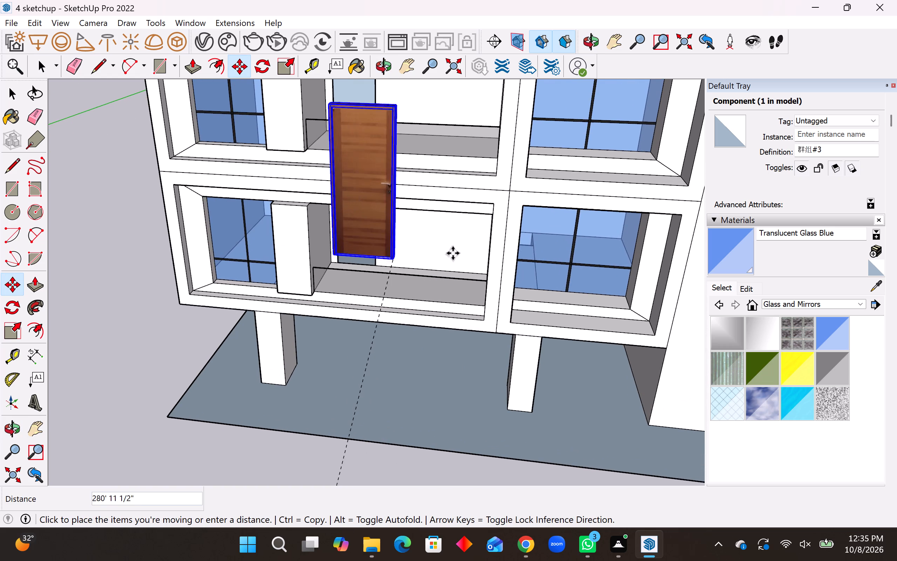
middle_drag(477, 255, 529, 285)
scroll(291, 226, up, 15)
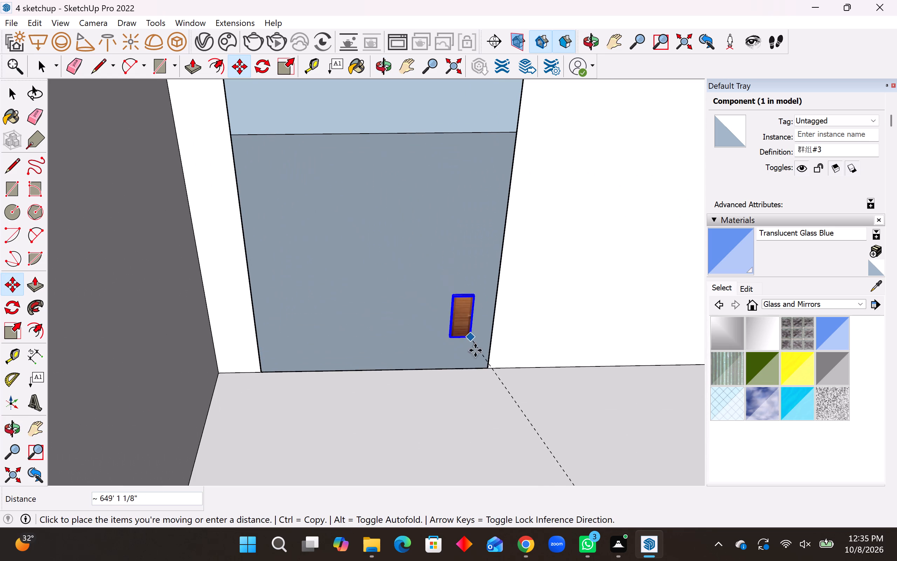
click(488, 371)
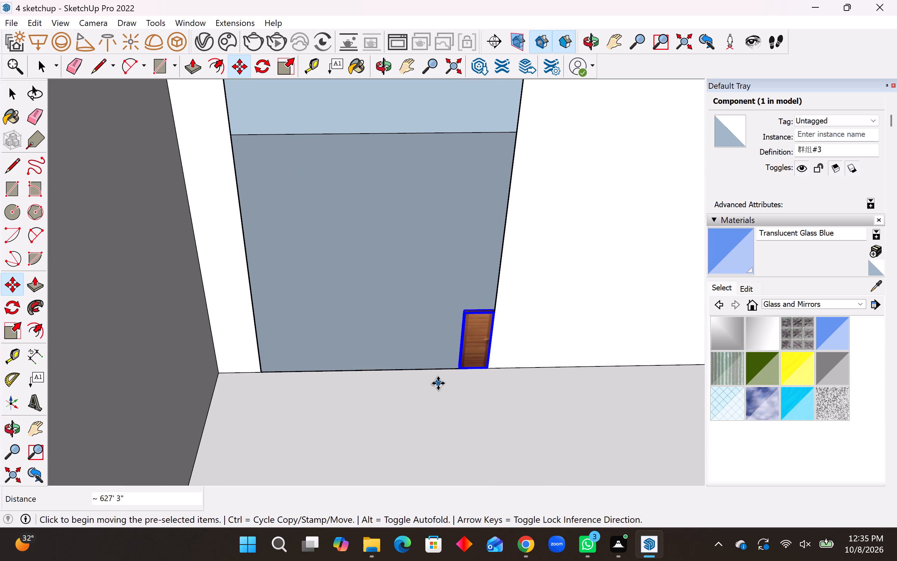
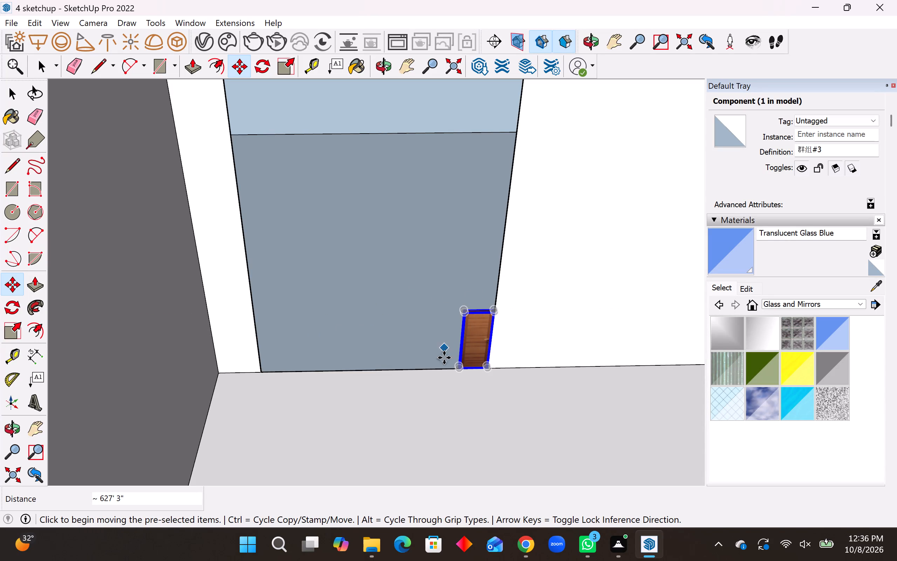
Examine the placed wood door and the middle-compartment doorways across all floors of the facade from several angles.
scroll(450, 420, down, 7)
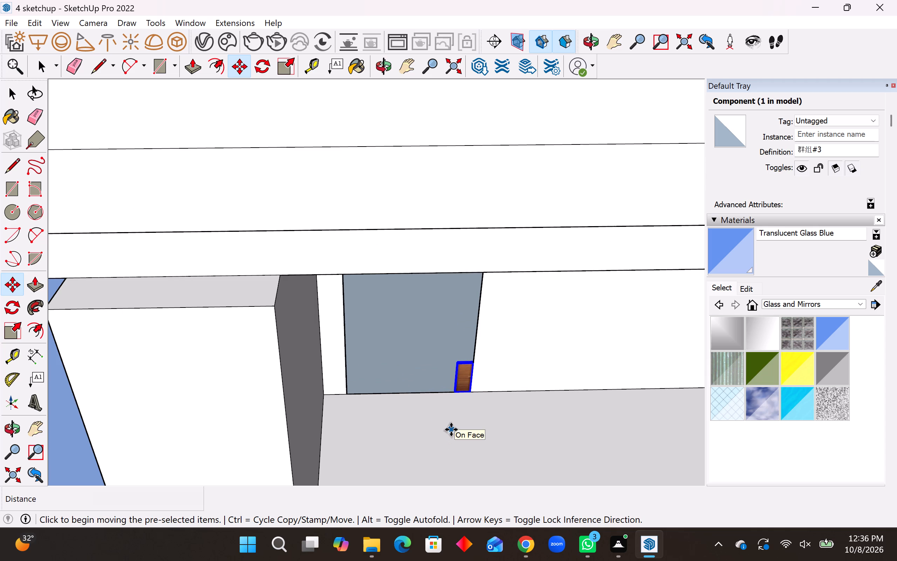
middle_drag(456, 409, 450, 379)
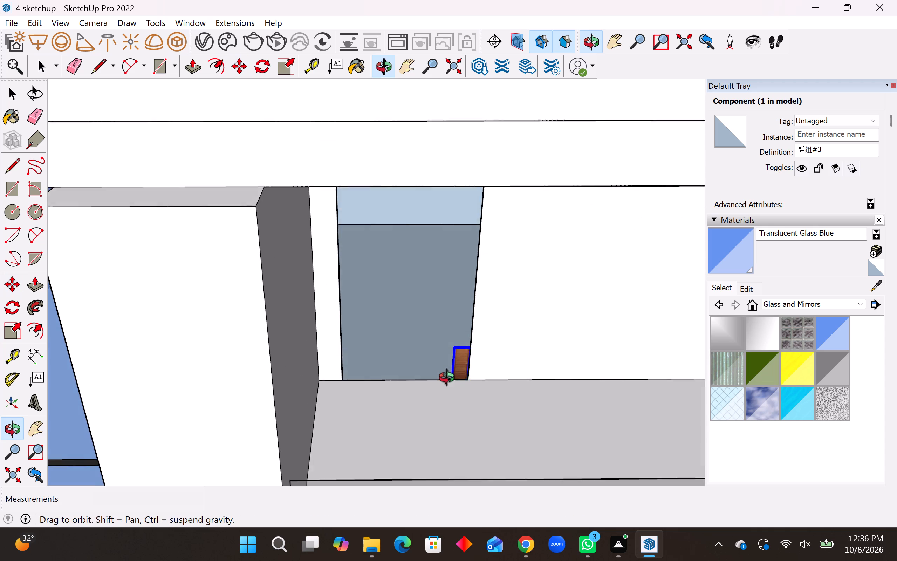
middle_drag(450, 379, 448, 372)
scroll(465, 405, down, 7)
middle_drag(465, 375, 465, 334)
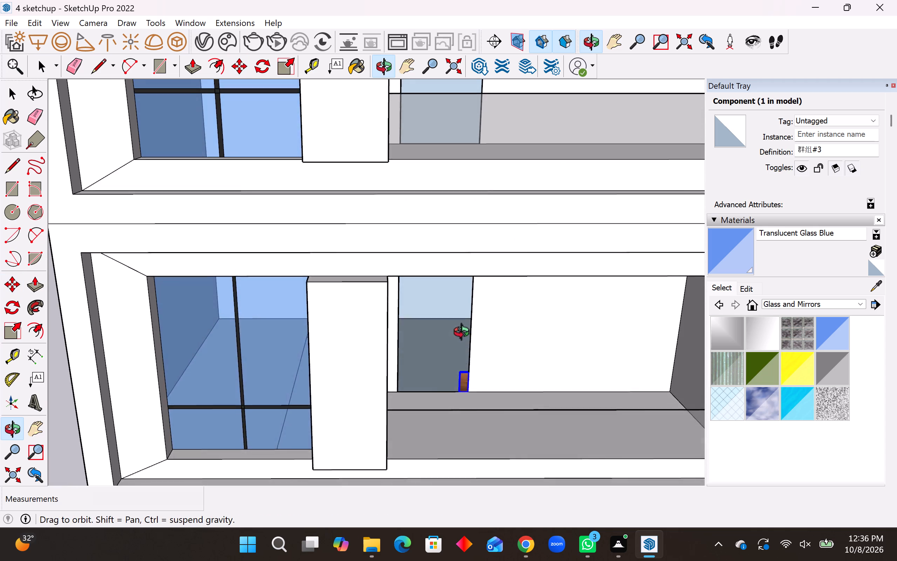
middle_drag(465, 334, 455, 277)
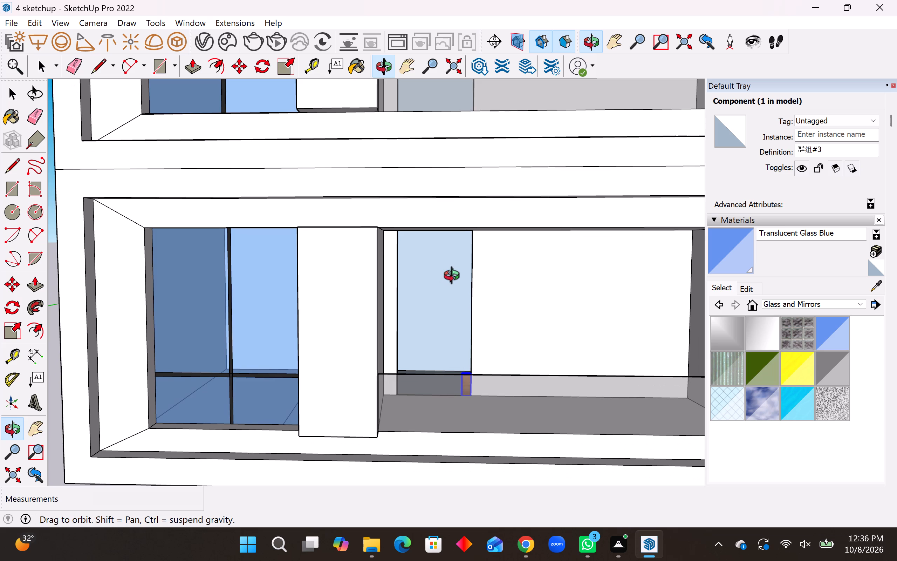
middle_drag(455, 277, 445, 361)
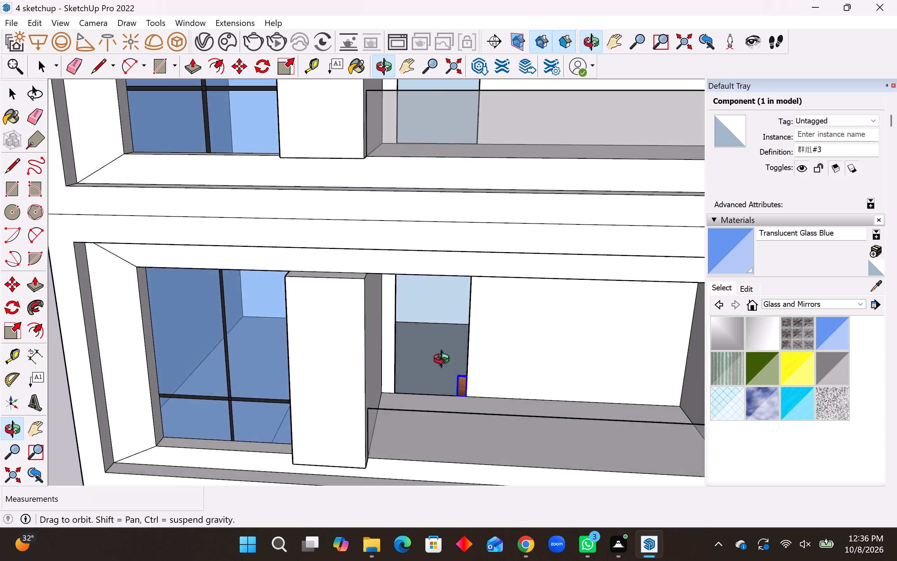
middle_drag(445, 361, 445, 374)
scroll(445, 425, down, 8)
scroll(452, 313, down, 4)
middle_drag(480, 233, 473, 264)
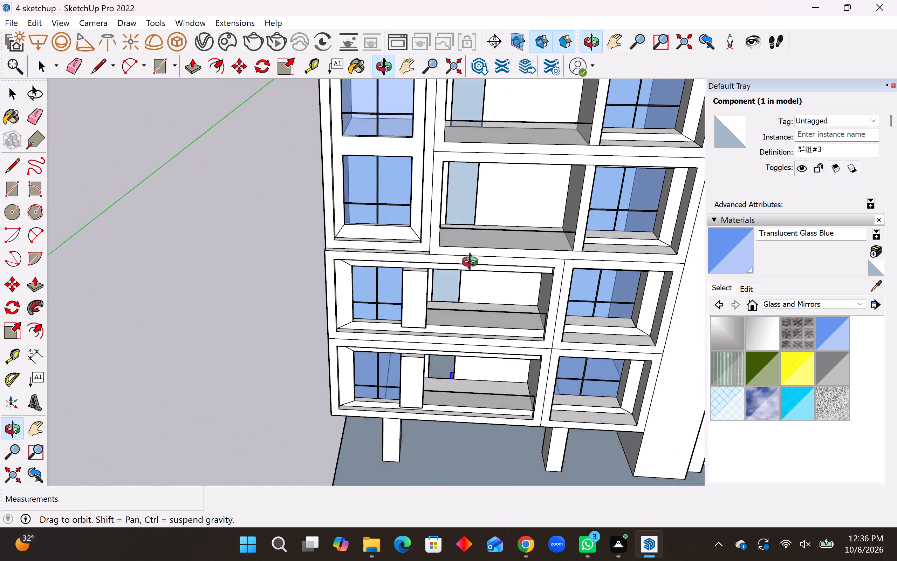
middle_drag(473, 264, 468, 284)
scroll(468, 332, down, 9)
middle_drag(469, 245, 465, 154)
scroll(465, 141, up, 1)
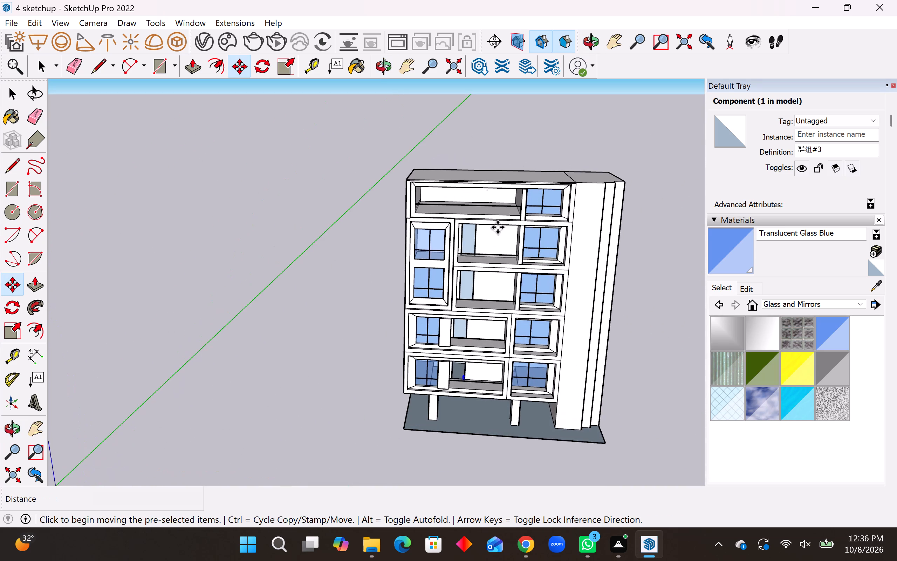
scroll(498, 232, up, 8)
middle_drag(466, 235, 470, 159)
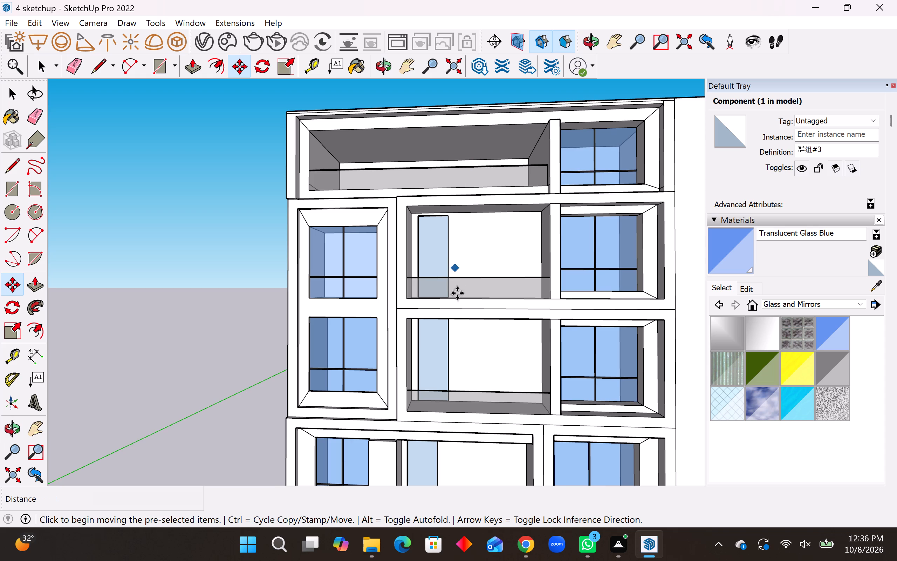
scroll(460, 331, up, 5)
middle_drag(459, 326, 457, 310)
scroll(462, 281, down, 4)
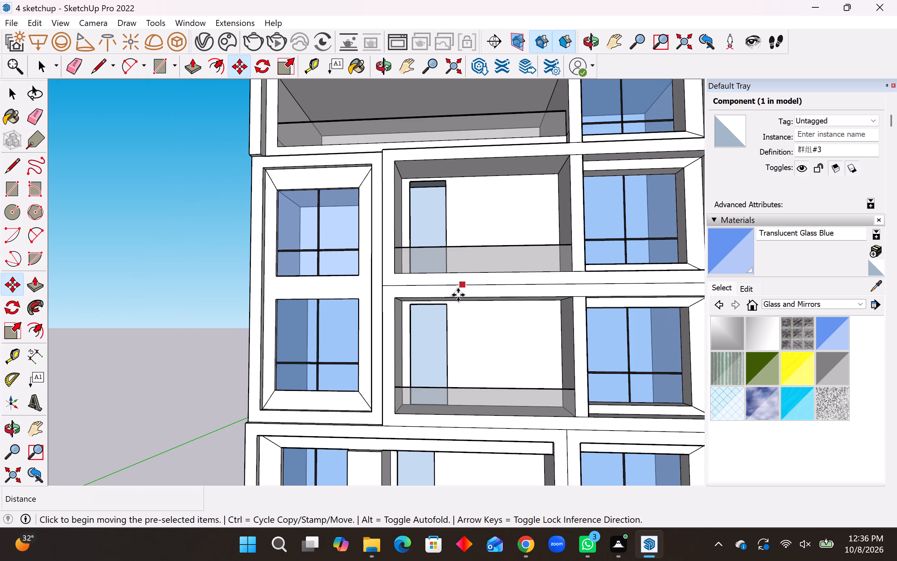
middle_drag(450, 330, 457, 217)
scroll(457, 369, down, 4)
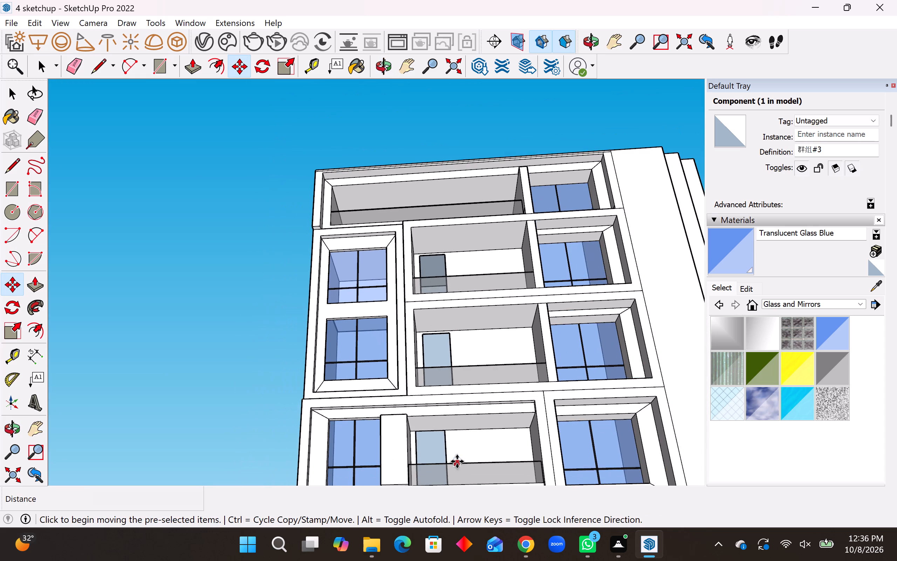
scroll(466, 352, down, 4)
scroll(466, 406, up, 4)
scroll(476, 280, down, 8)
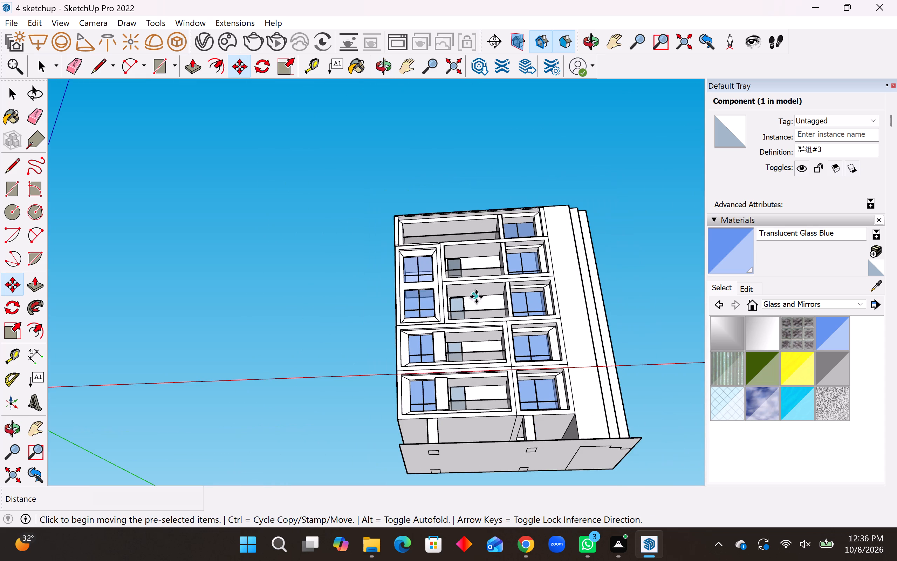
middle_drag(470, 366, 469, 407)
Draw a horizontal line 23' 5 7/8" long across the lowest middle compartment's doorway, slightly below its top edge.
scroll(469, 407, up, 5)
scroll(450, 349, up, 5)
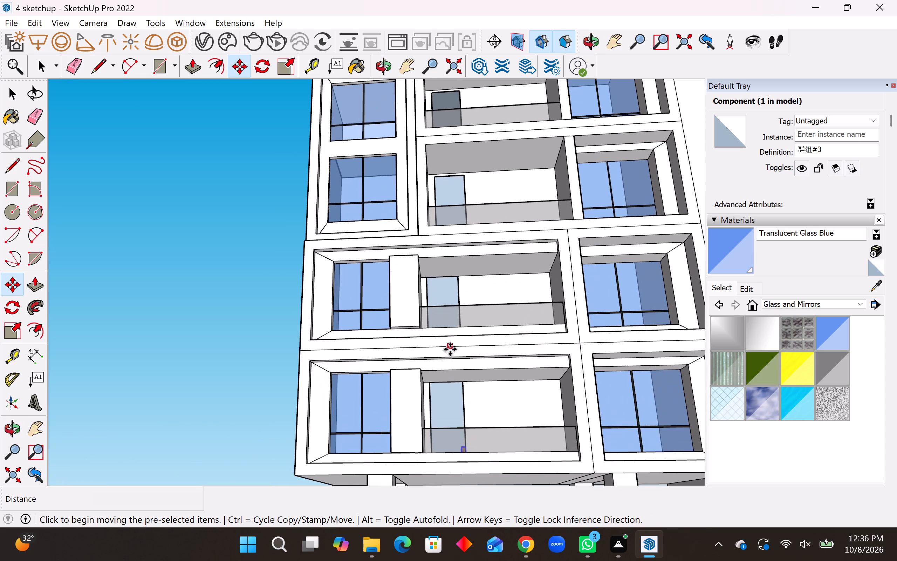
scroll(453, 361, up, 3)
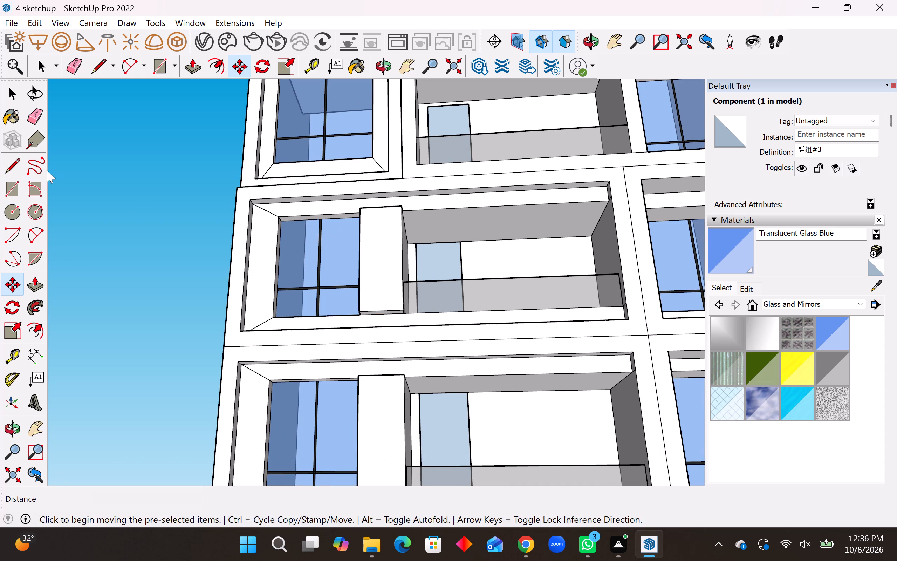
click(16, 167)
scroll(431, 404, up, 3)
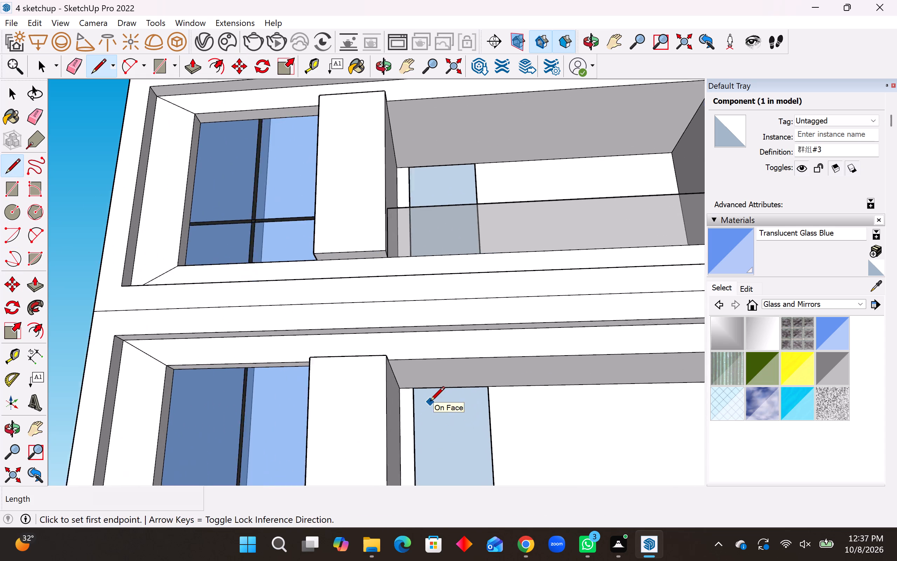
scroll(430, 402, up, 1)
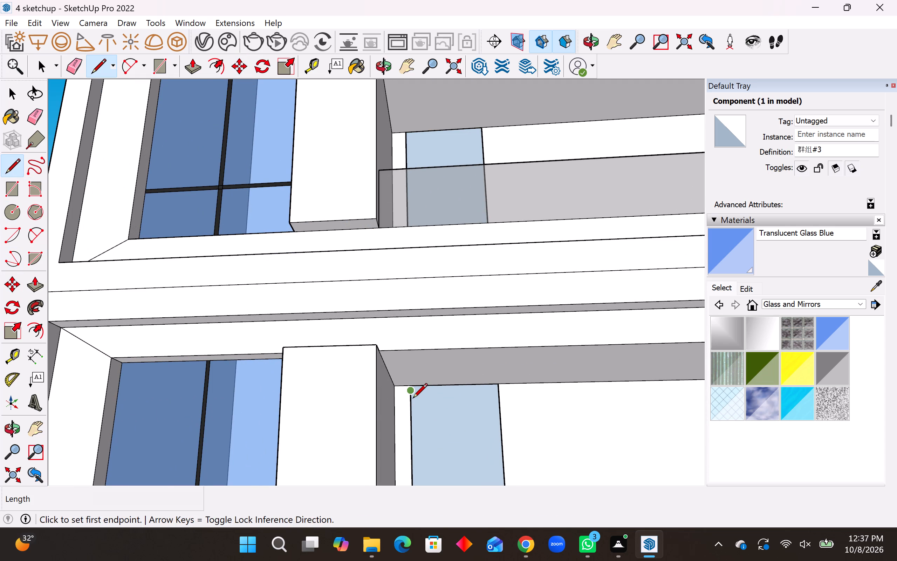
scroll(413, 399, up, 3)
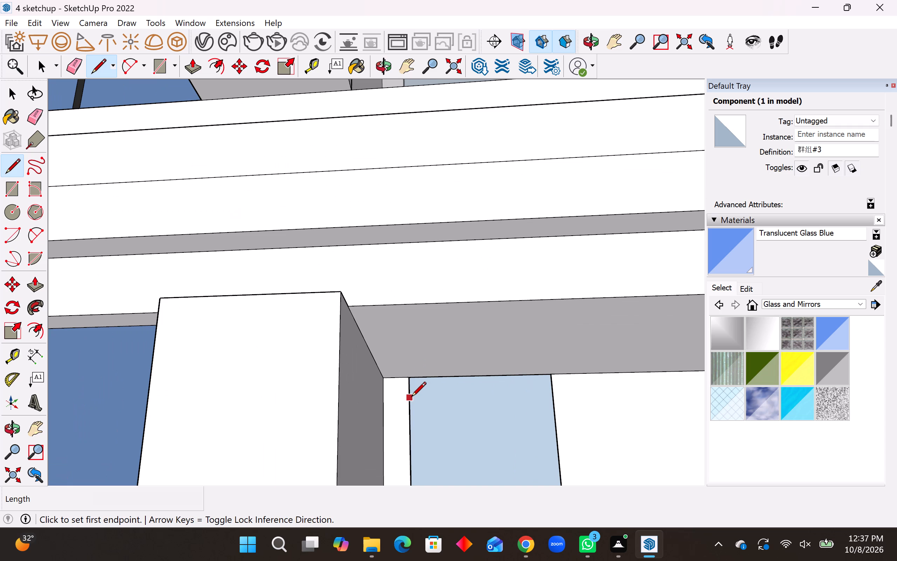
click(411, 398)
click(551, 392)
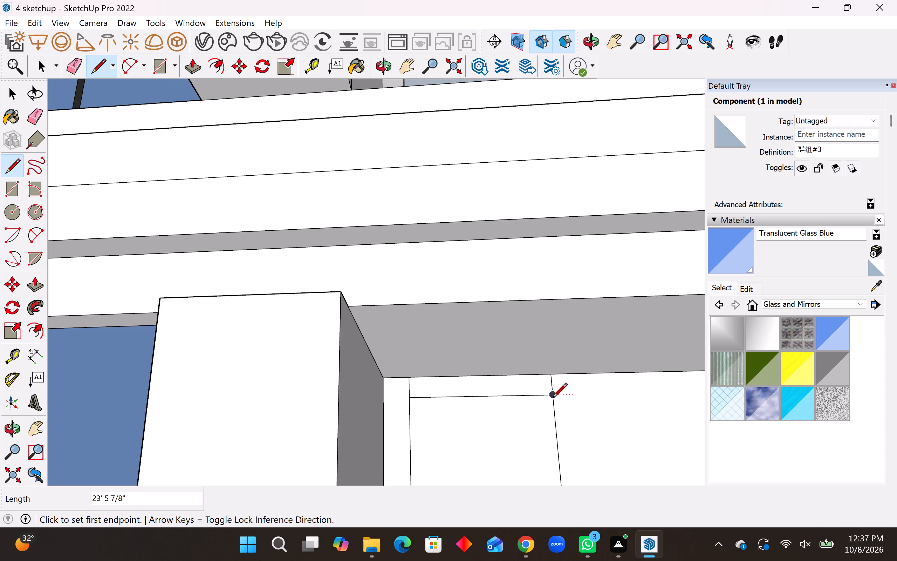
Delete the face below the new line in the lowest doorway and erase the two leftover side edges above it.
middle_drag(542, 397, 545, 445)
key(space)
click(520, 444)
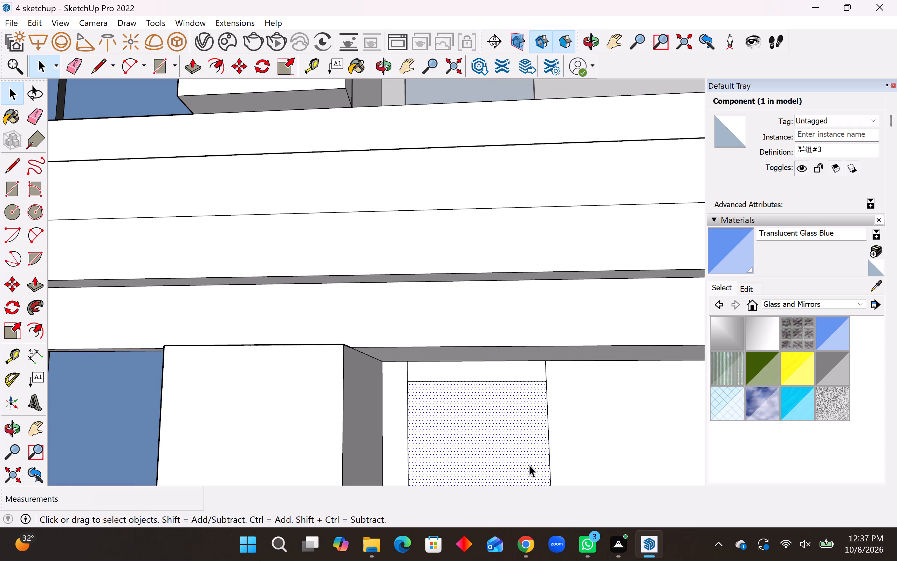
key(Delete)
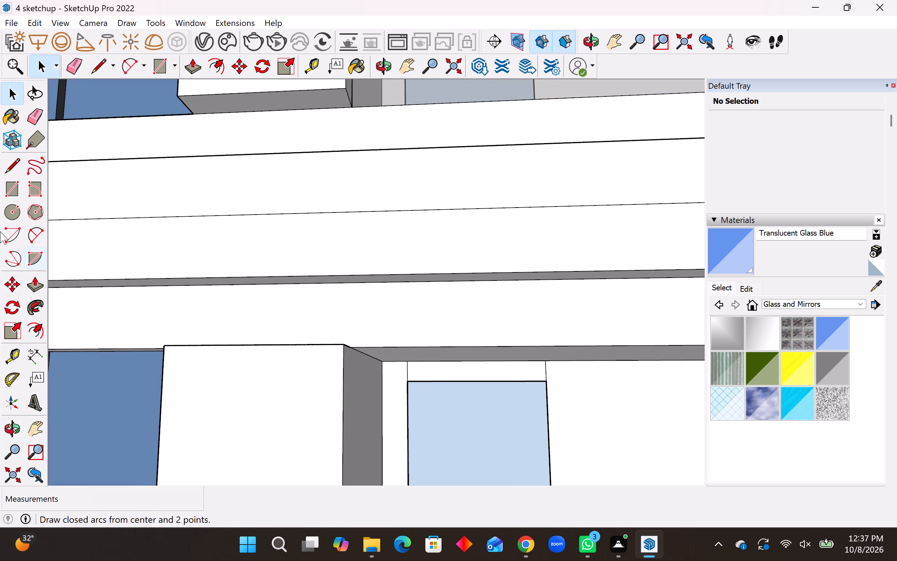
click(33, 122)
drag(405, 368, 410, 369)
drag(547, 368, 542, 369)
Draw a horizontal line 23' 5 7/8" long across the doorway one floor up, slightly below its top edge.
scroll(499, 351, down, 12)
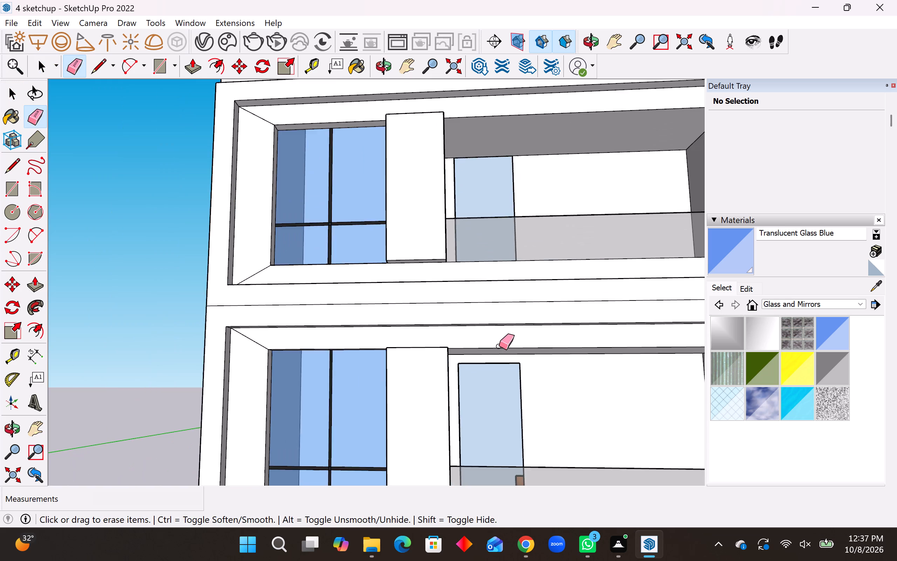
scroll(500, 347, down, 3)
middle_drag(521, 403, 520, 423)
scroll(508, 432, down, 3)
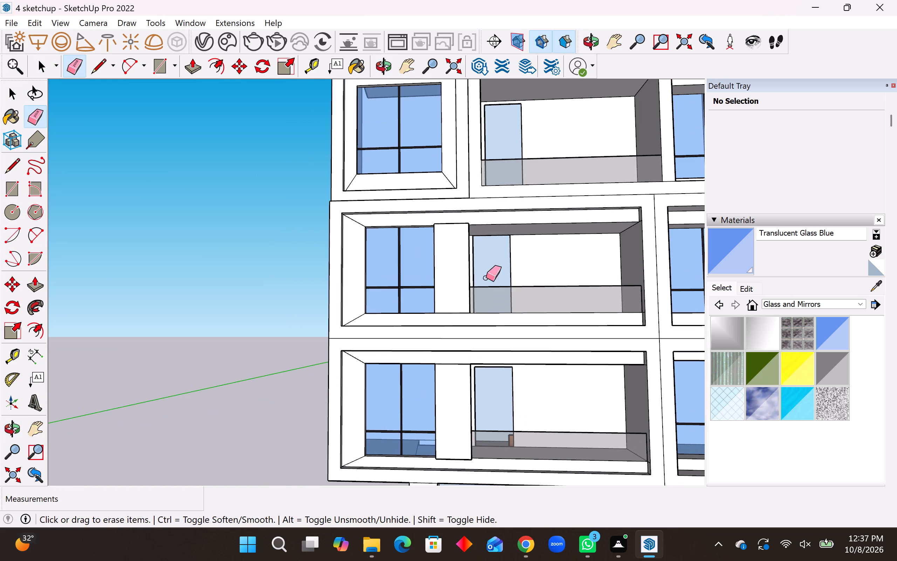
scroll(504, 137, up, 3)
scroll(540, 276, up, 3)
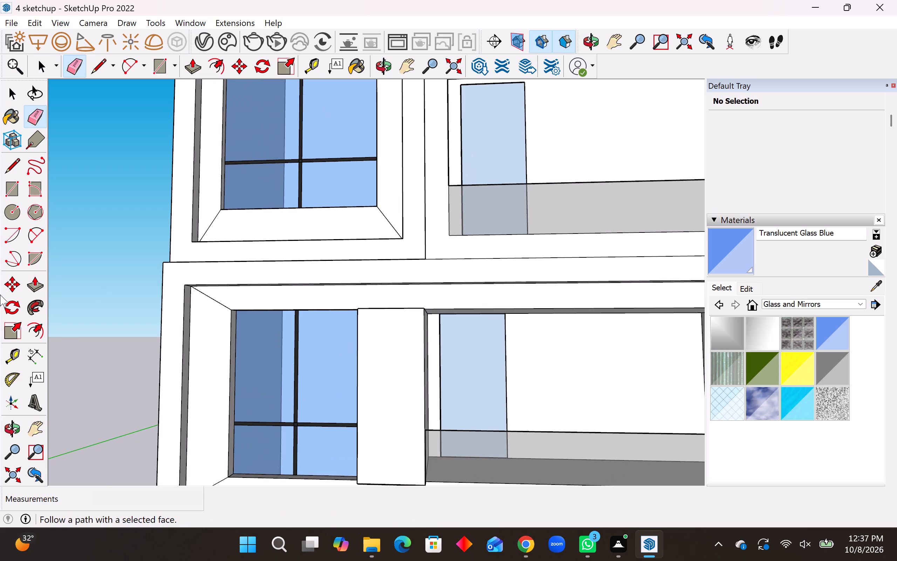
click(11, 162)
scroll(436, 310, up, 4)
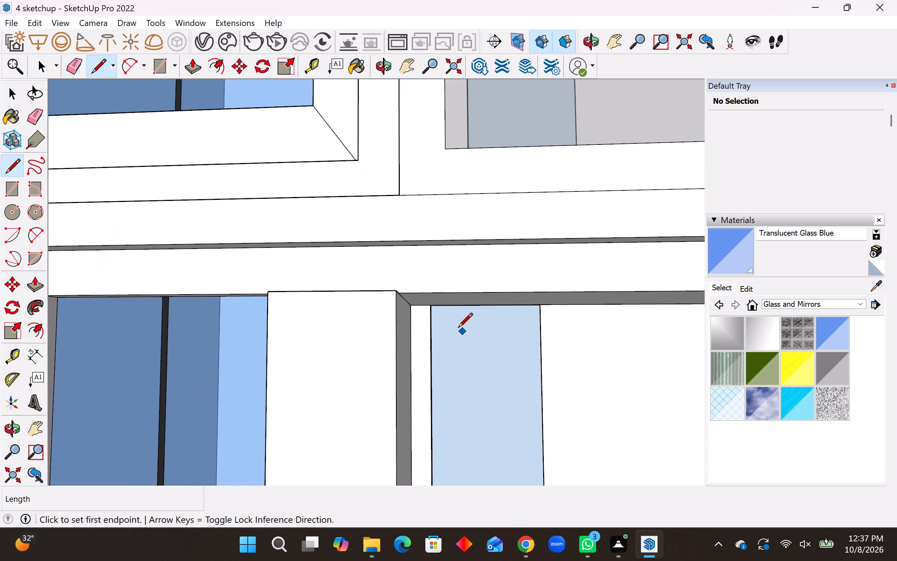
click(430, 319)
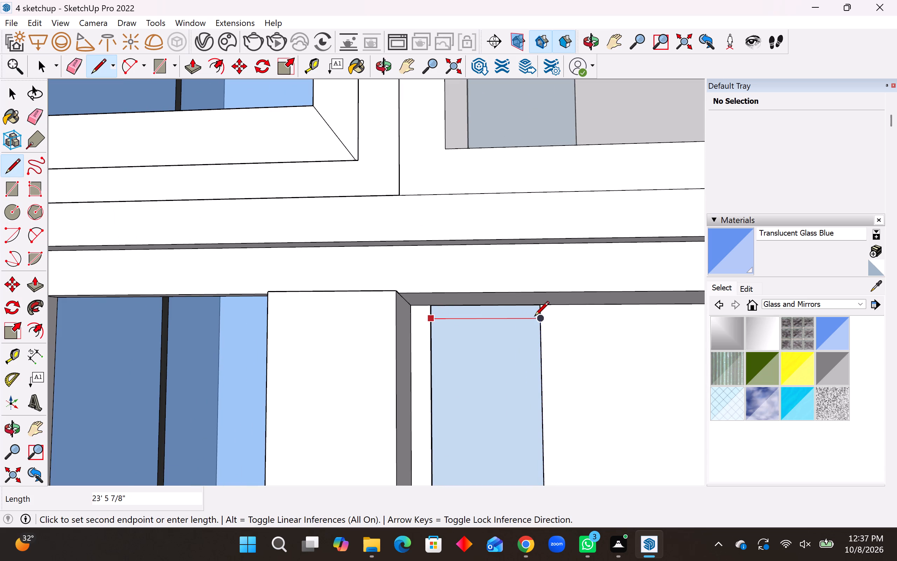
click(534, 317)
Delete the face below the line in the second-lowest doorway and erase the two leftover side edges above it.
key(space)
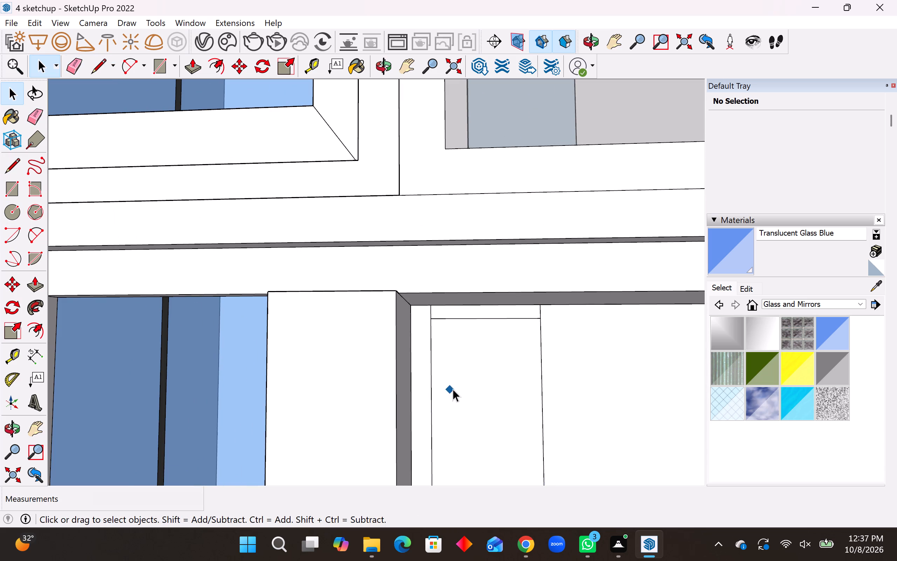
click(453, 389)
key(Delete)
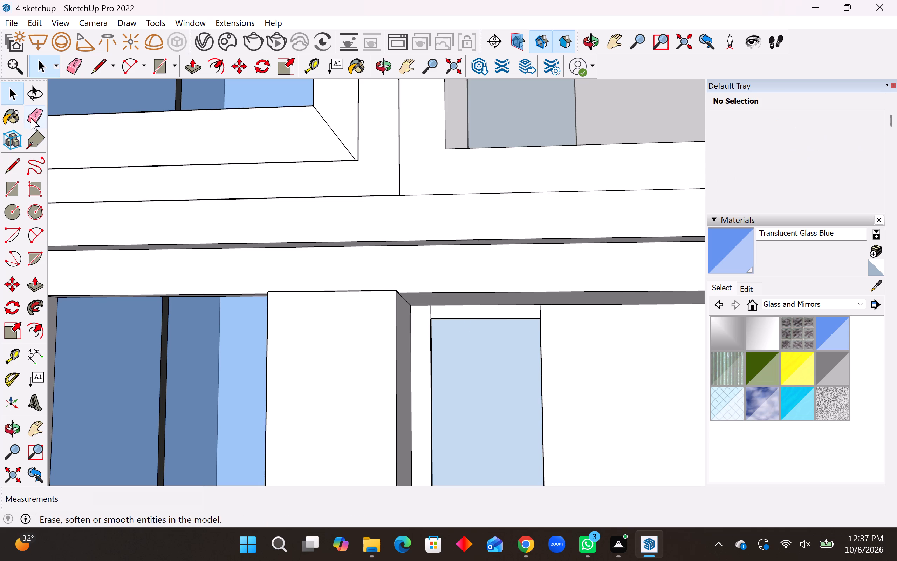
click(32, 115)
scroll(460, 298, up, 4)
drag(419, 318, 424, 317)
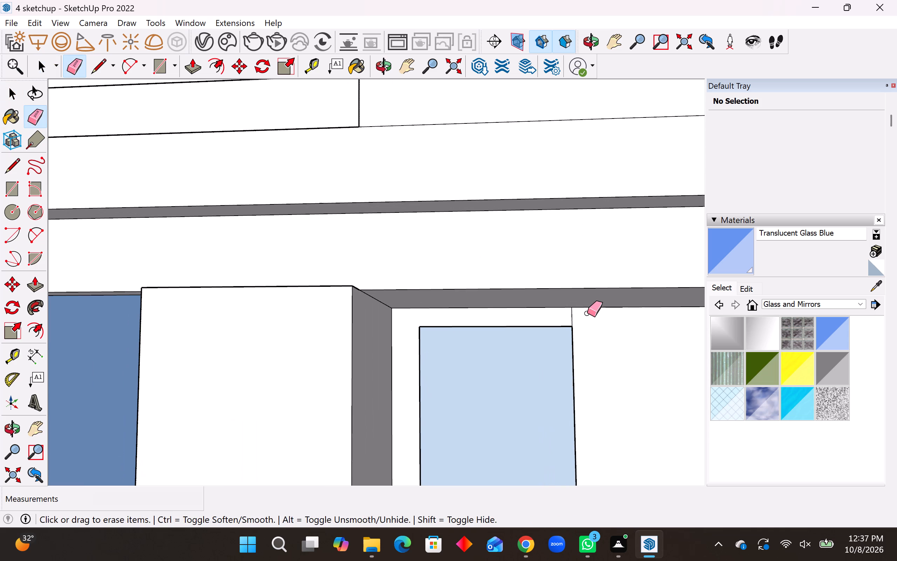
drag(575, 317, 563, 319)
Examine the doorway heads on the upper floors and compare them with the two lower doorways.
scroll(552, 331, down, 13)
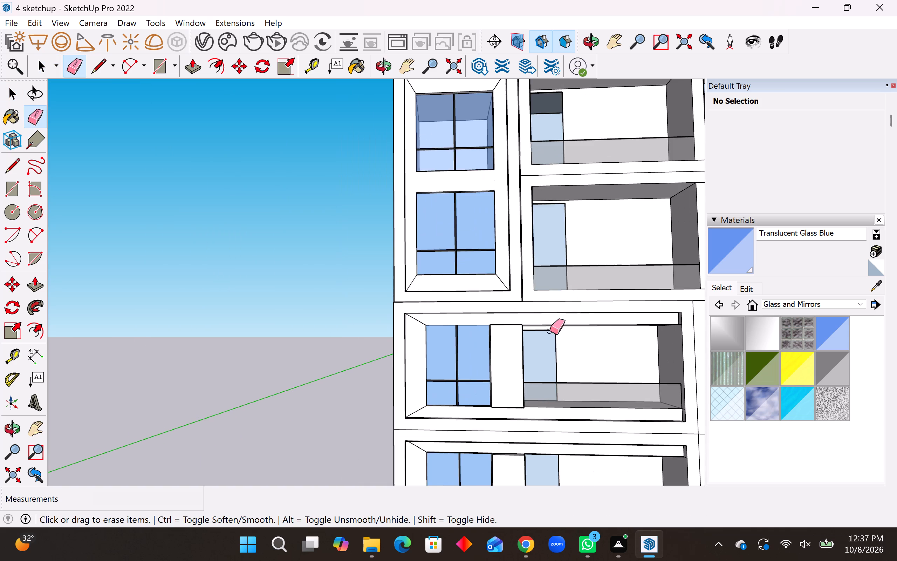
middle_drag(545, 279, 535, 299)
scroll(535, 299, down, 1)
scroll(617, 129, up, 8)
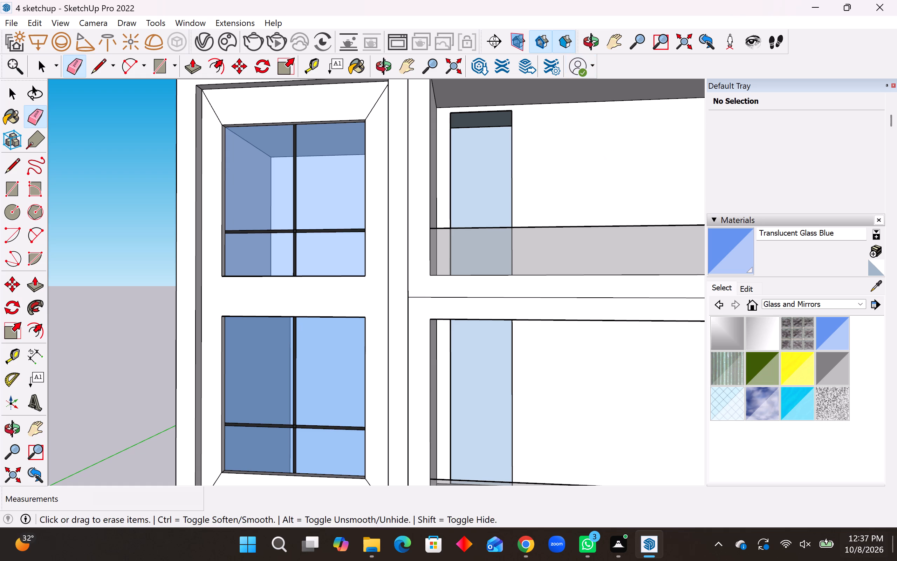
scroll(234, 484, down, 12)
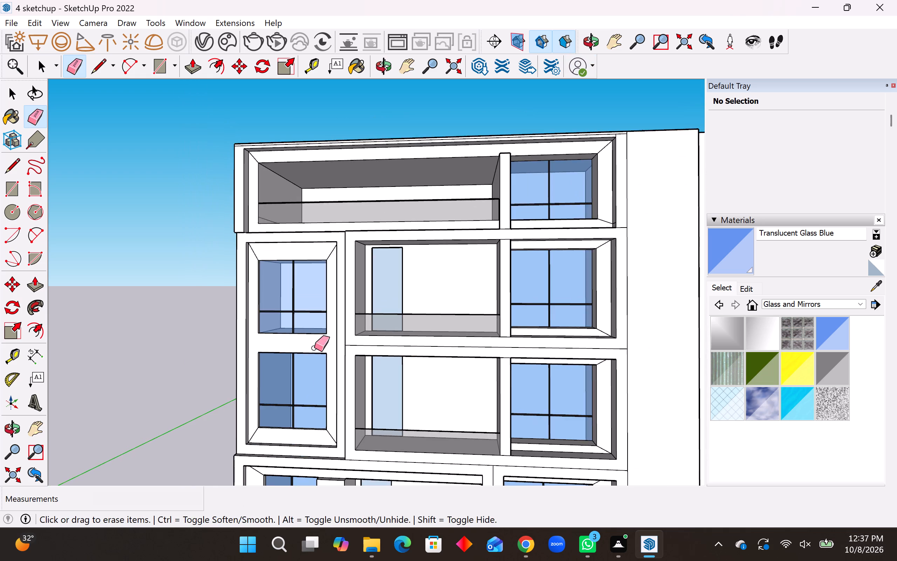
scroll(314, 348, down, 15)
scroll(330, 421, up, 13)
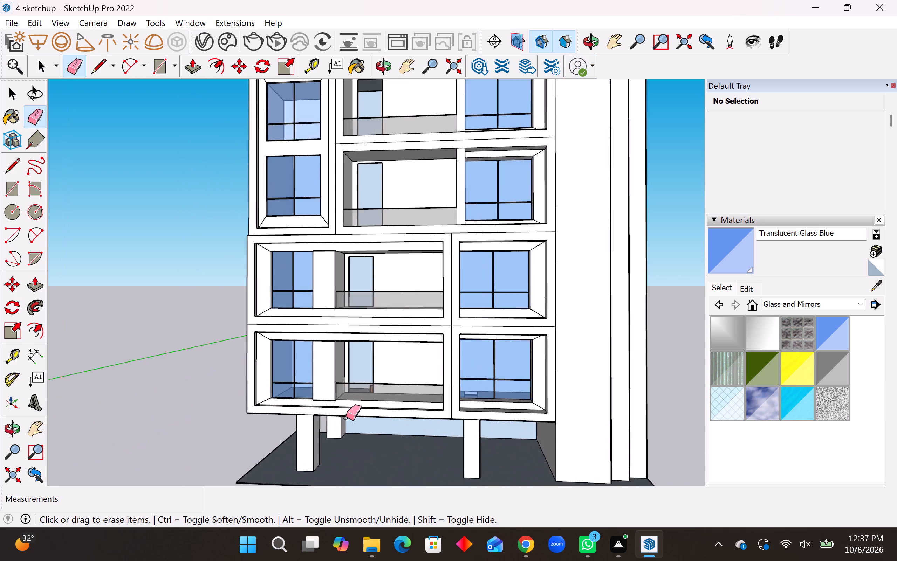
Scale the wood door in the lowest doorway along its width so it spans the full opening.
scroll(346, 417, up, 7)
middle_drag(437, 363, 452, 434)
scroll(408, 313, up, 6)
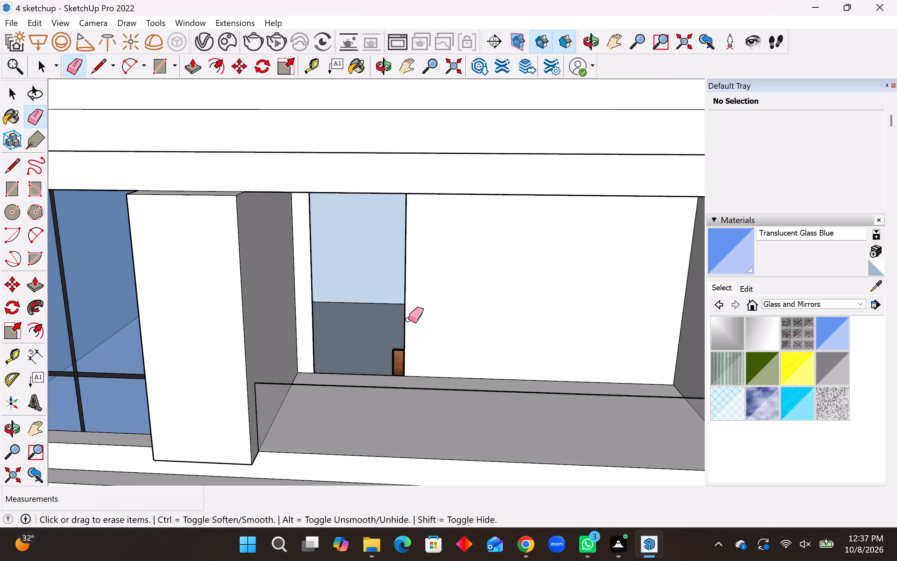
scroll(408, 319, up, 2)
key(space)
click(397, 370)
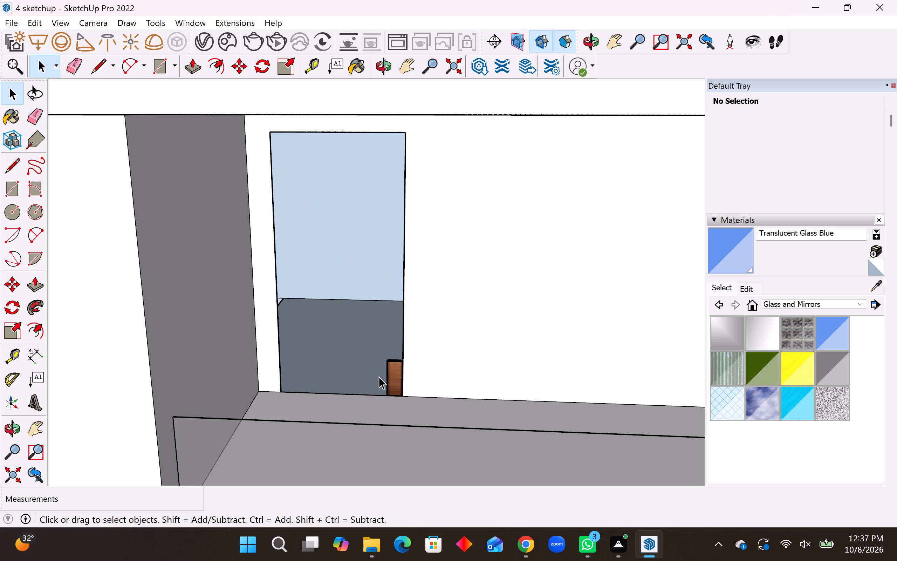
click(10, 332)
middle_drag(294, 346, 349, 352)
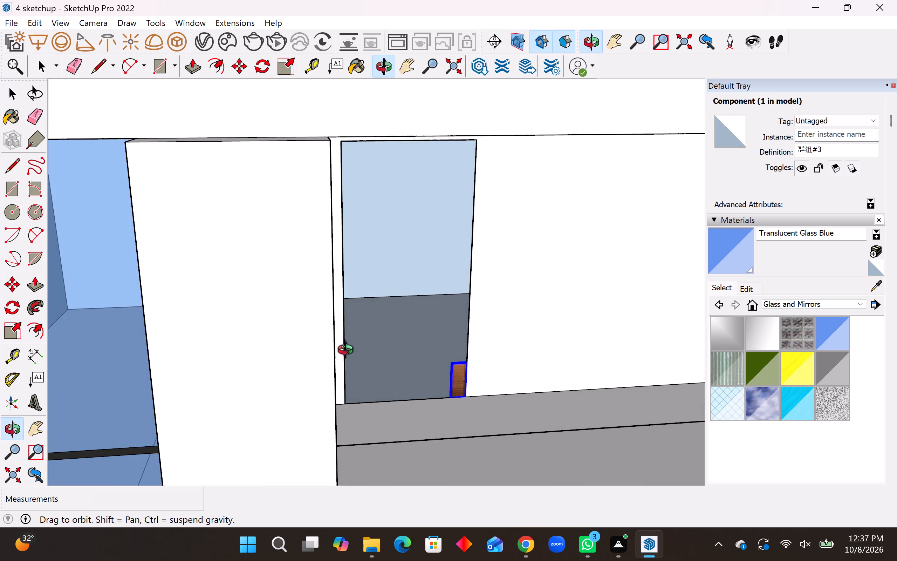
middle_drag(349, 352, 349, 352)
scroll(448, 372, up, 7)
middle_drag(446, 379, 460, 383)
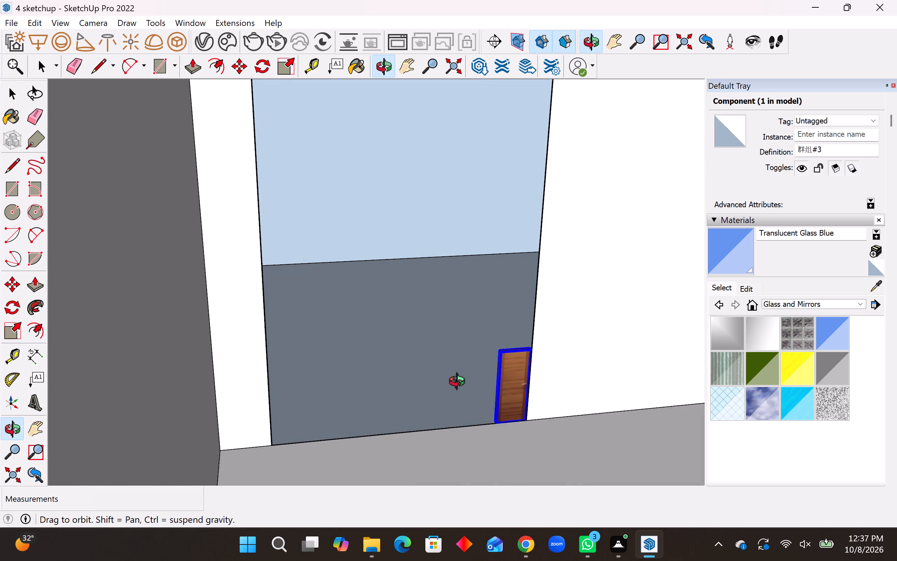
middle_drag(460, 383, 467, 386)
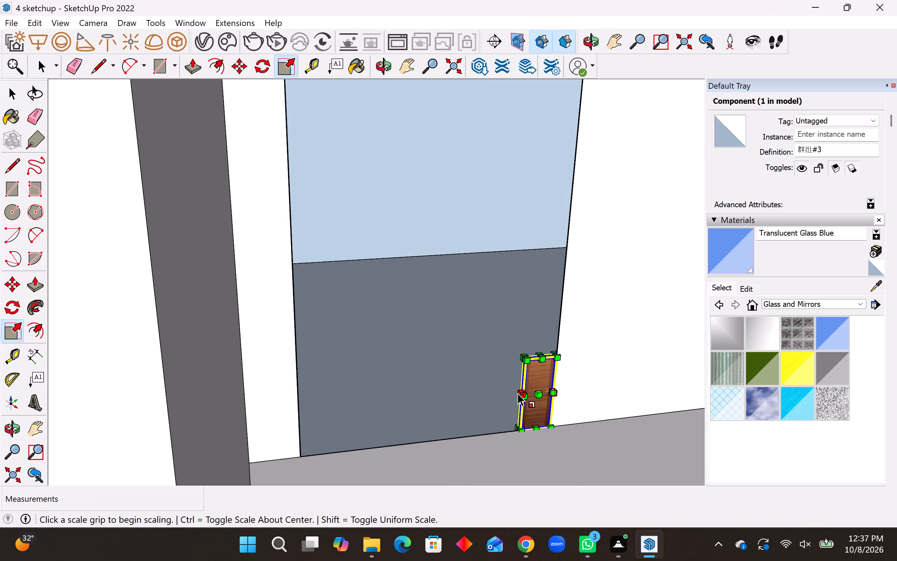
click(518, 393)
click(520, 395)
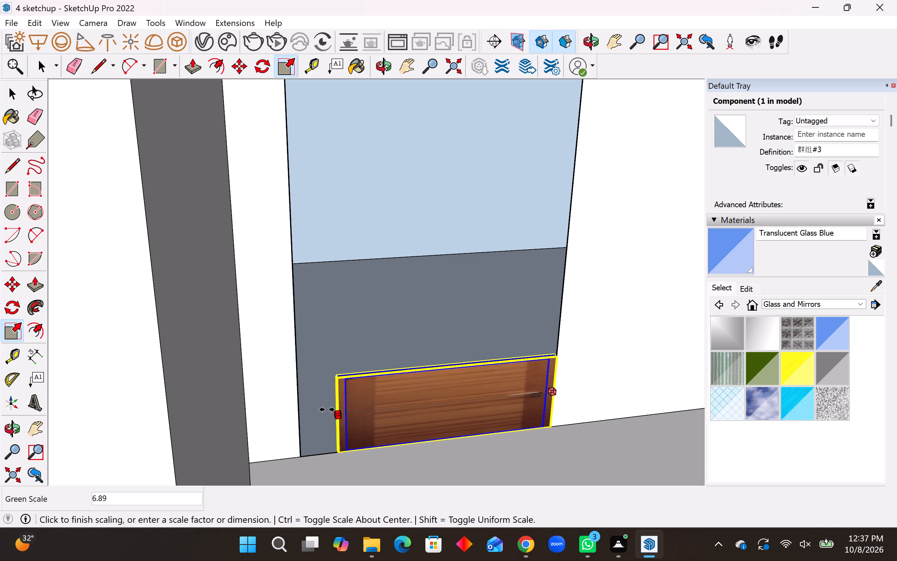
click(296, 412)
Scale the lowest doorway's wood door upward by about 6.79 so its top meets the doorway head.
scroll(413, 447, down, 4)
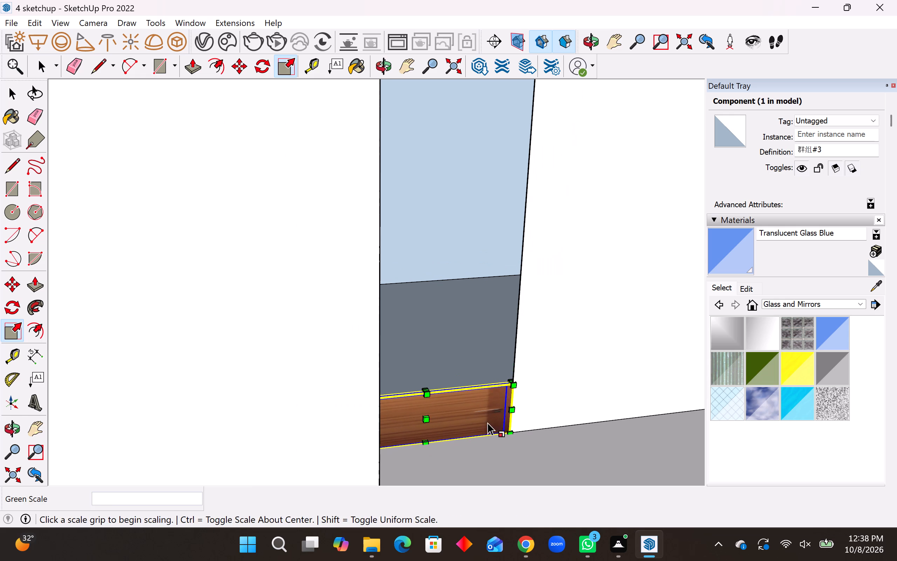
middle_drag(537, 410, 457, 394)
scroll(470, 421, down, 9)
middle_drag(469, 398, 461, 354)
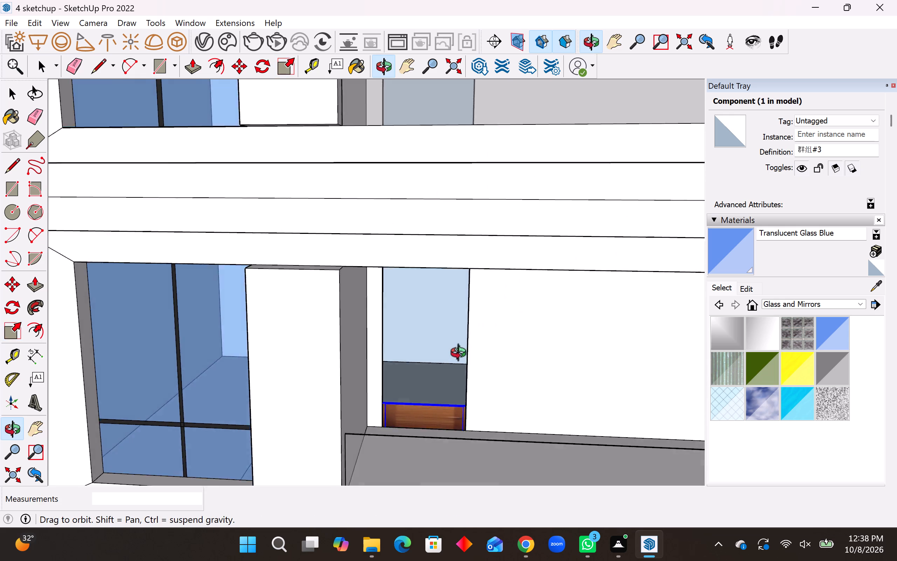
middle_drag(461, 354, 458, 372)
scroll(439, 394, up, 5)
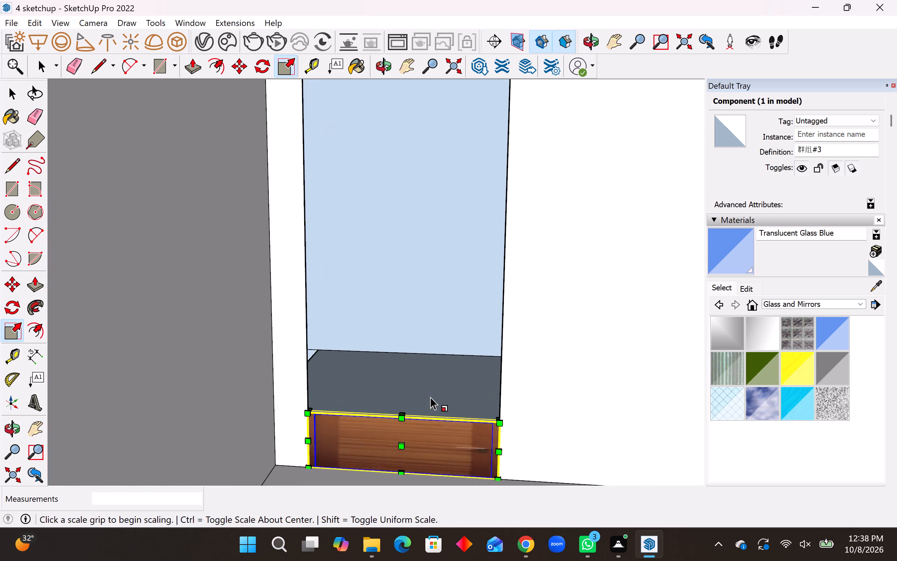
scroll(430, 397, up, 2)
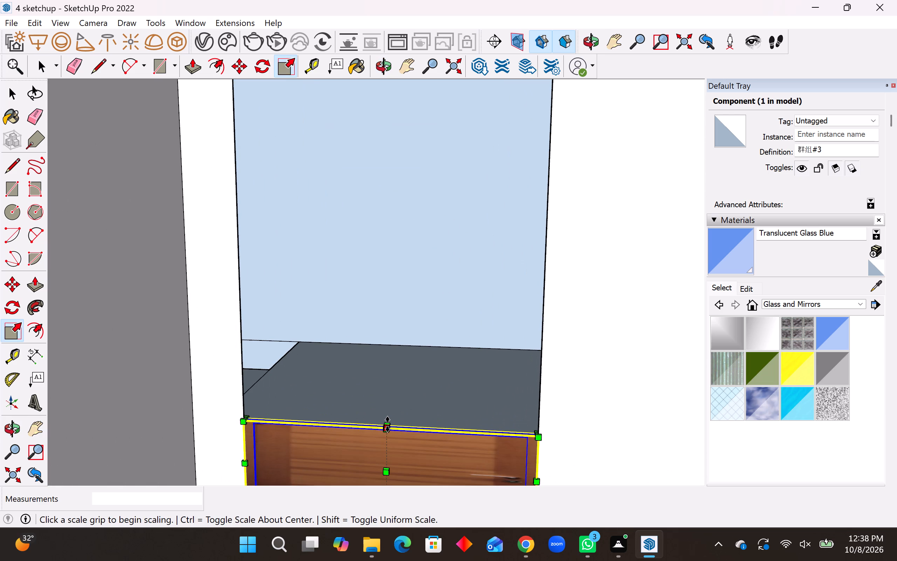
click(388, 424)
scroll(425, 426, down, 8)
middle_drag(402, 290, 423, 242)
scroll(418, 264, up, 2)
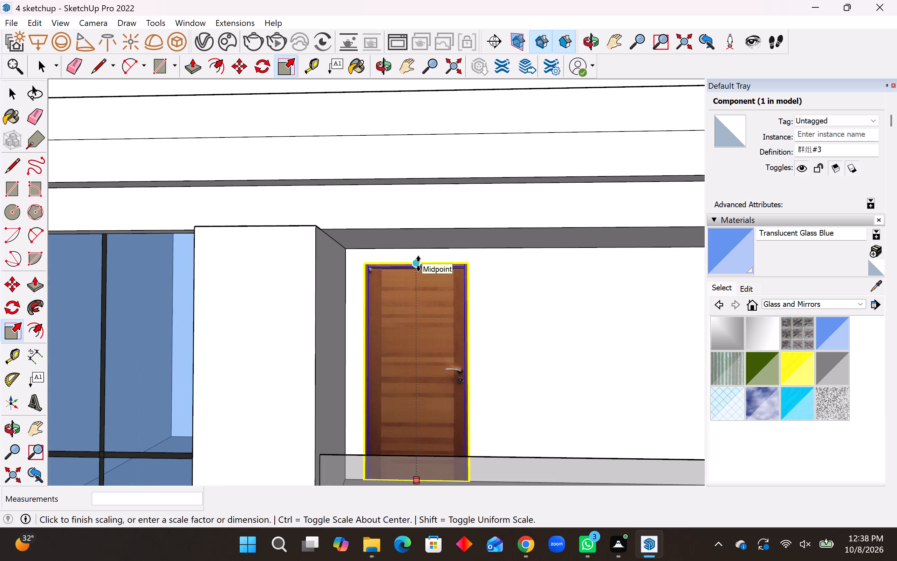
click(418, 264)
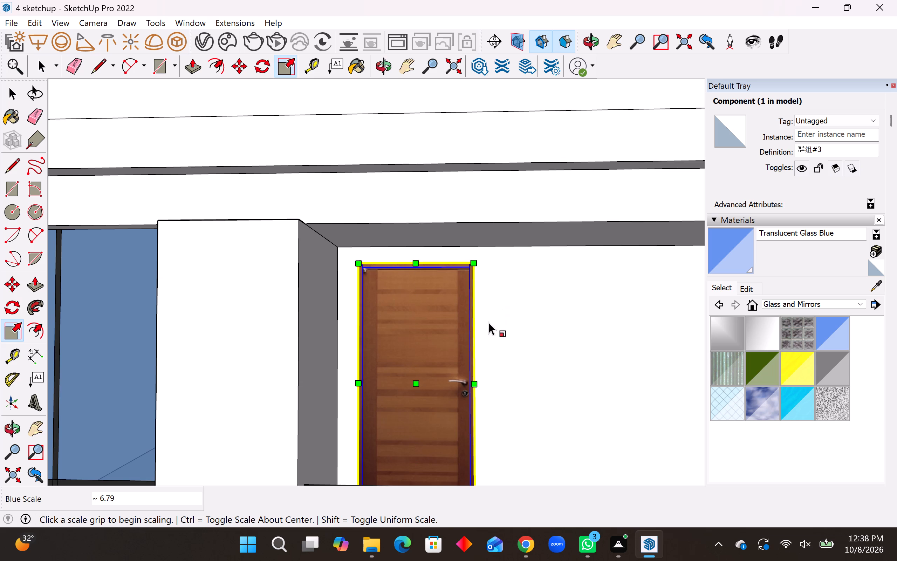
Copy the fitted wood door about 81' straight up into the second-lowest doorway, aligning its bottom corner with the opening's.
scroll(482, 294, down, 7)
middle_drag(486, 353, 479, 439)
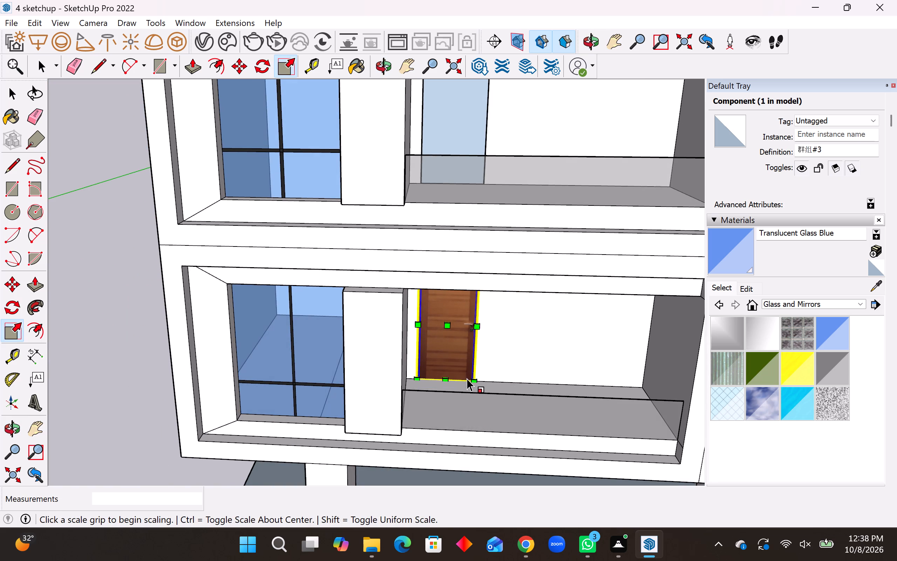
key(m)
scroll(470, 388, up, 4)
click(477, 379)
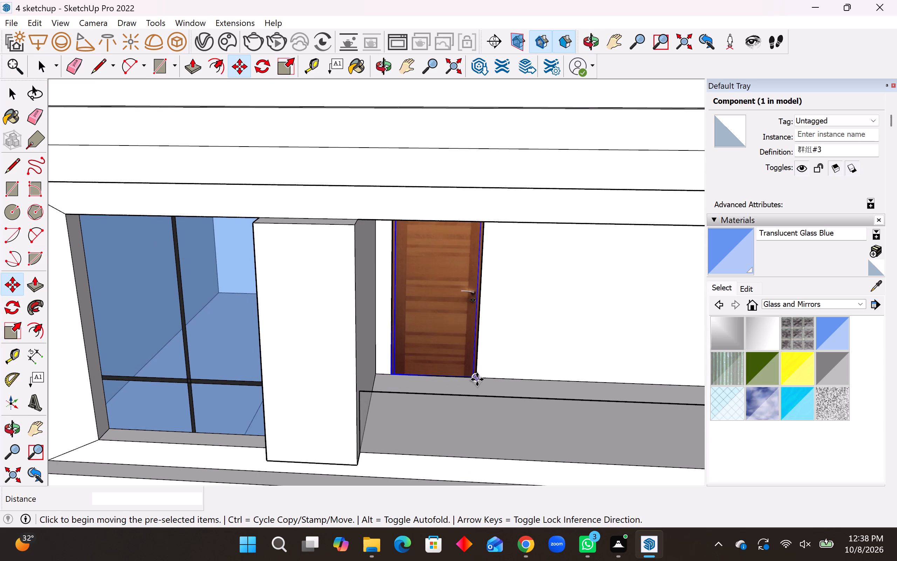
scroll(490, 417, down, 14)
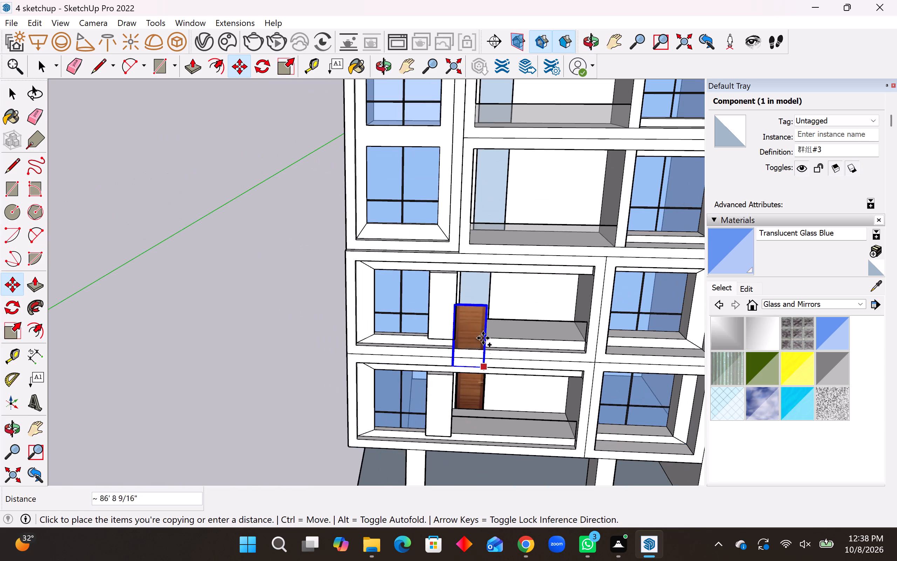
scroll(481, 329, up, 10)
middle_drag(494, 317, 495, 330)
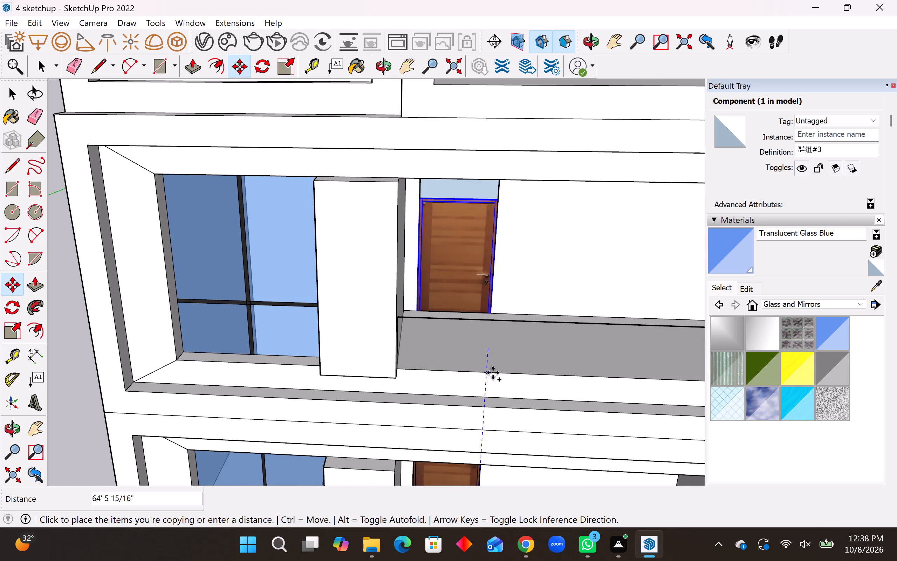
scroll(492, 374, down, 8)
middle_drag(488, 341, 439, 221)
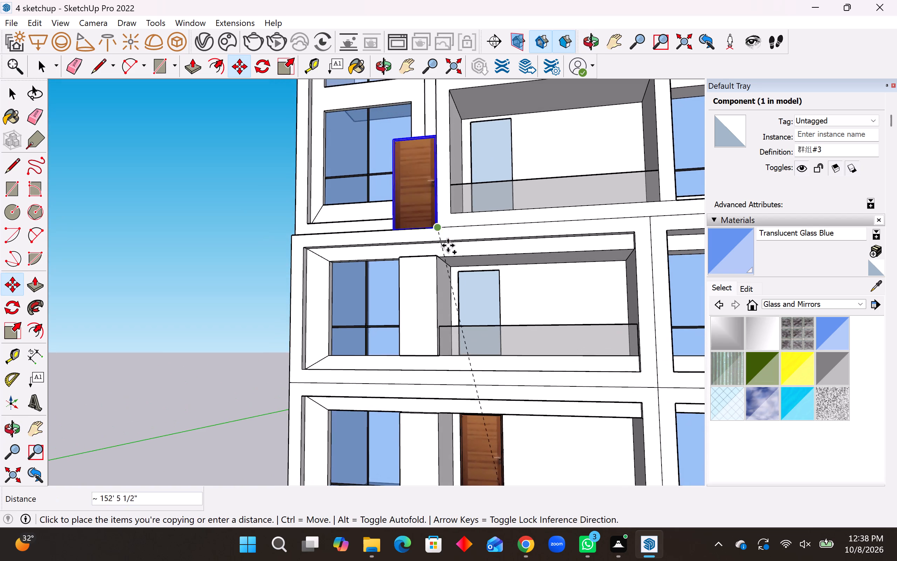
scroll(486, 299, up, 9)
scroll(509, 353, down, 3)
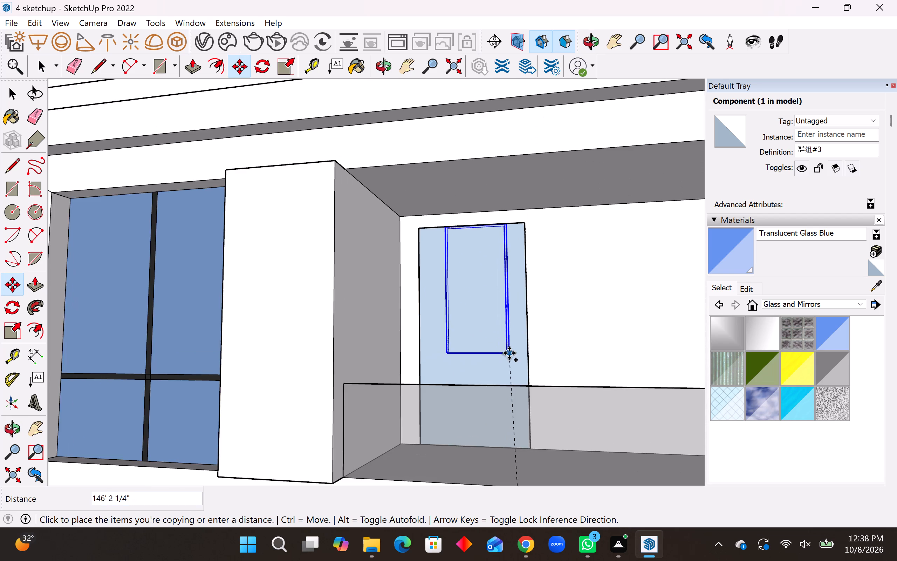
middle_drag(509, 361, 512, 396)
middle_drag(525, 408, 518, 426)
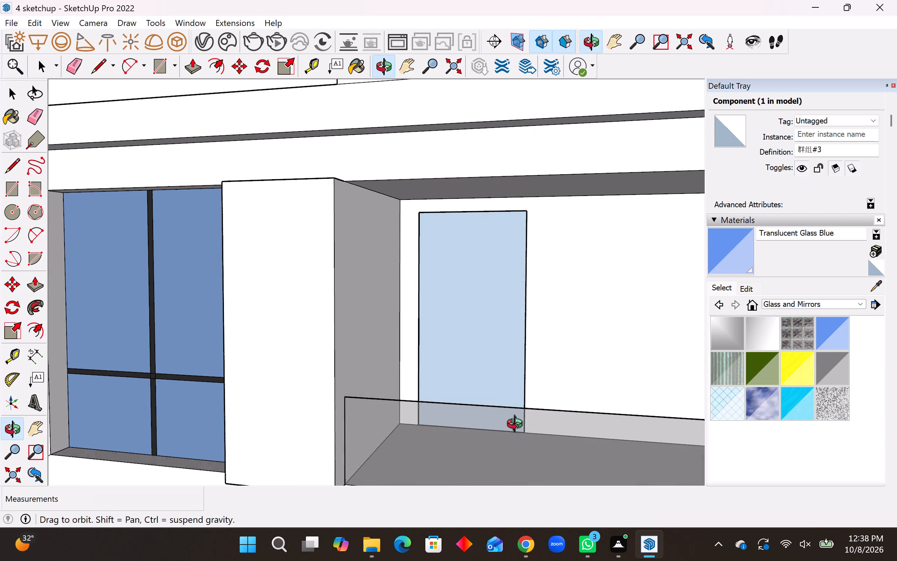
middle_drag(518, 426, 515, 434)
middle_drag(522, 408, 518, 433)
scroll(521, 420, up, 1)
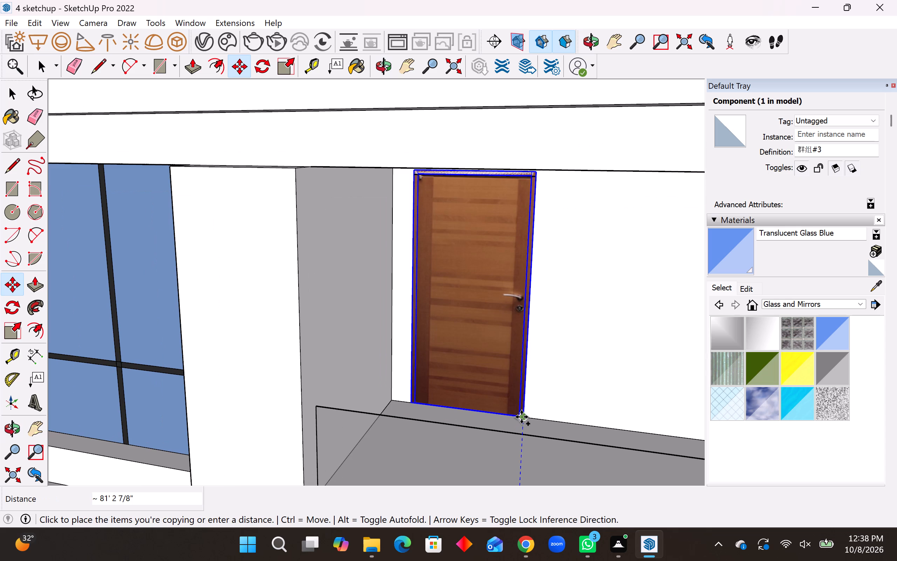
click(521, 417)
Copy the second-lowest doorway's wood door about 73' 1 3/16" up into the third doorway, aligning it with the opening's bottom corner.
middle_click(521, 417)
middle_drag(521, 417, 521, 406)
scroll(513, 445, down, 2)
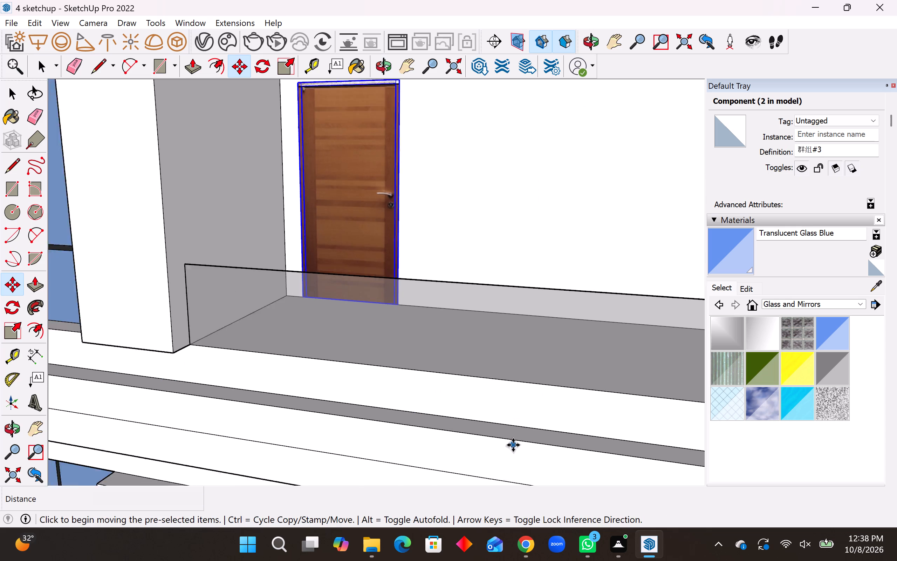
scroll(513, 445, down, 7)
middle_drag(441, 293, 479, 247)
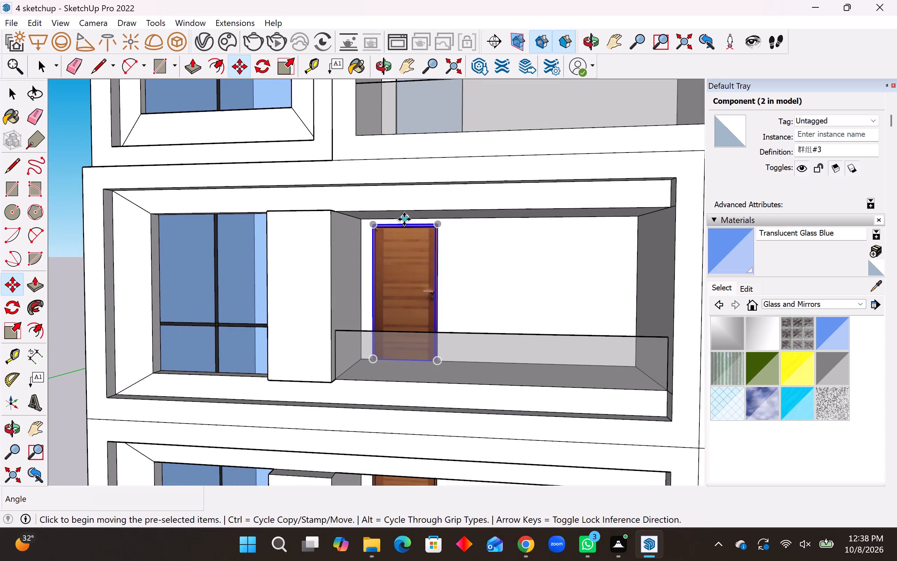
middle_drag(443, 310, 442, 358)
middle_drag(445, 327, 443, 349)
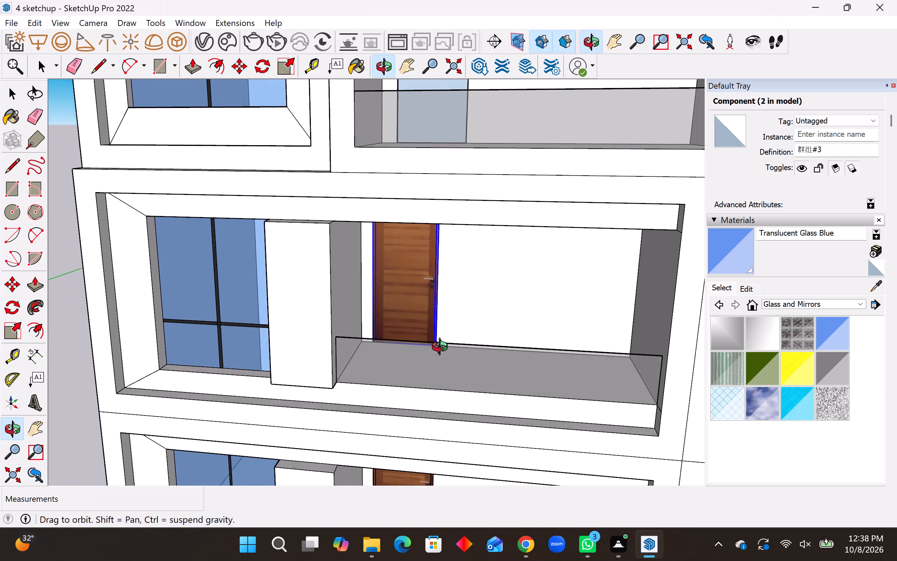
middle_drag(443, 349, 443, 353)
click(437, 341)
scroll(498, 379, down, 4)
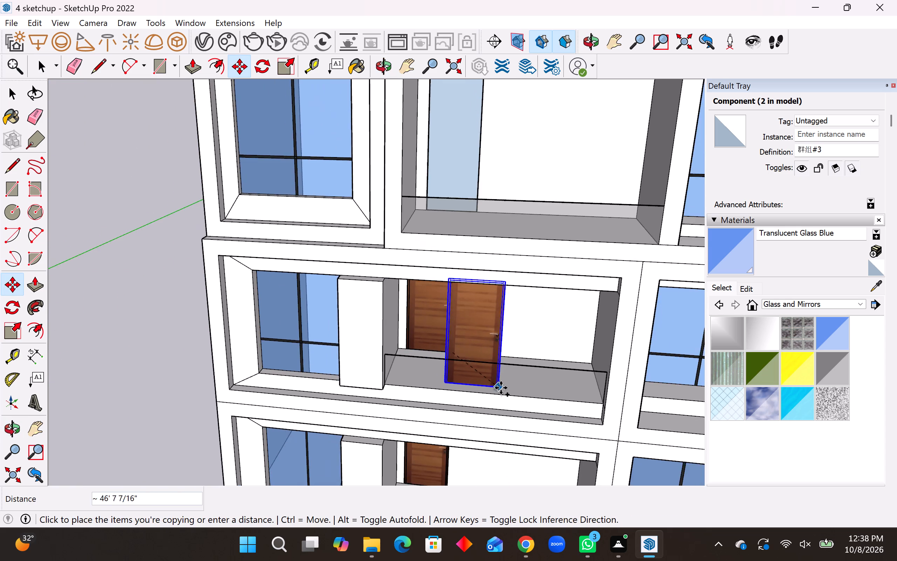
middle_drag(501, 388, 481, 281)
scroll(478, 283, down, 1)
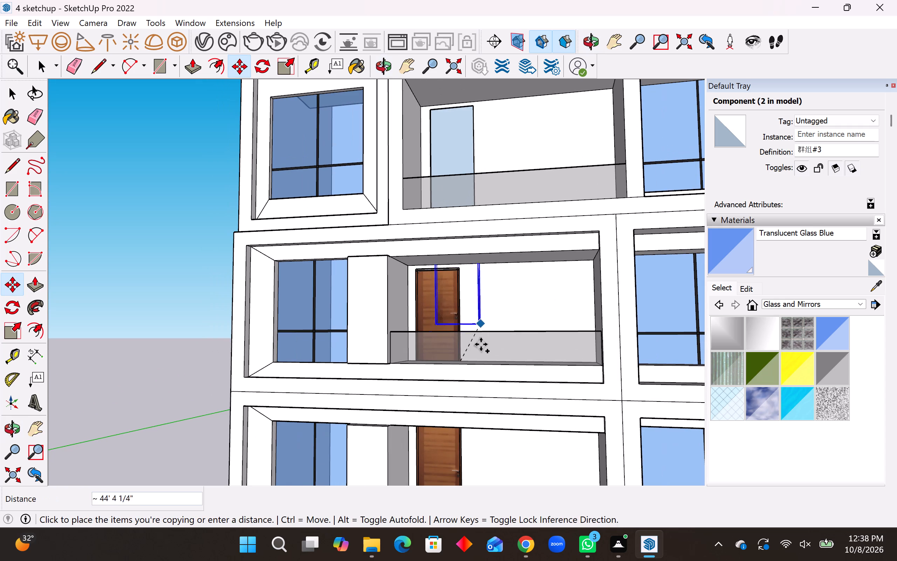
middle_drag(454, 207, 470, 245)
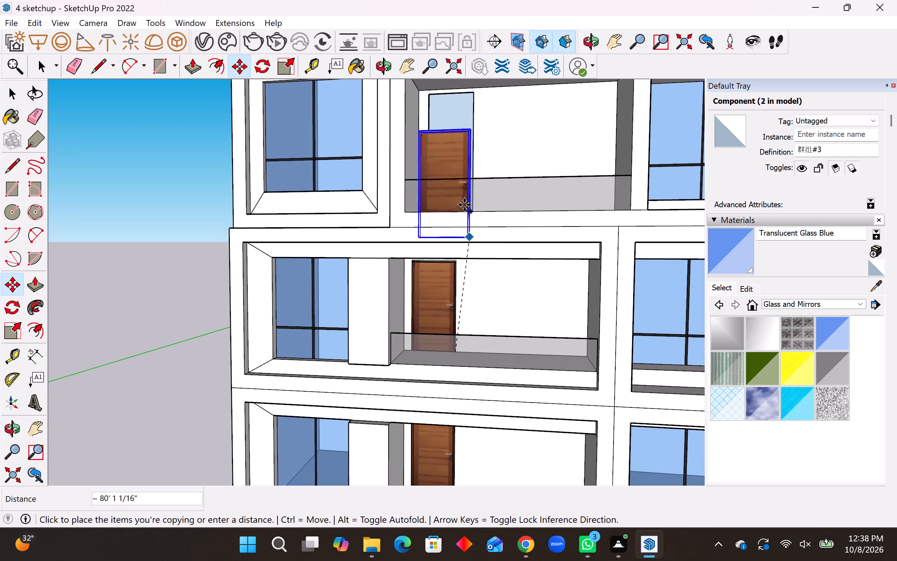
middle_drag(454, 173, 470, 224)
scroll(474, 162, up, 6)
middle_drag(473, 190, 474, 225)
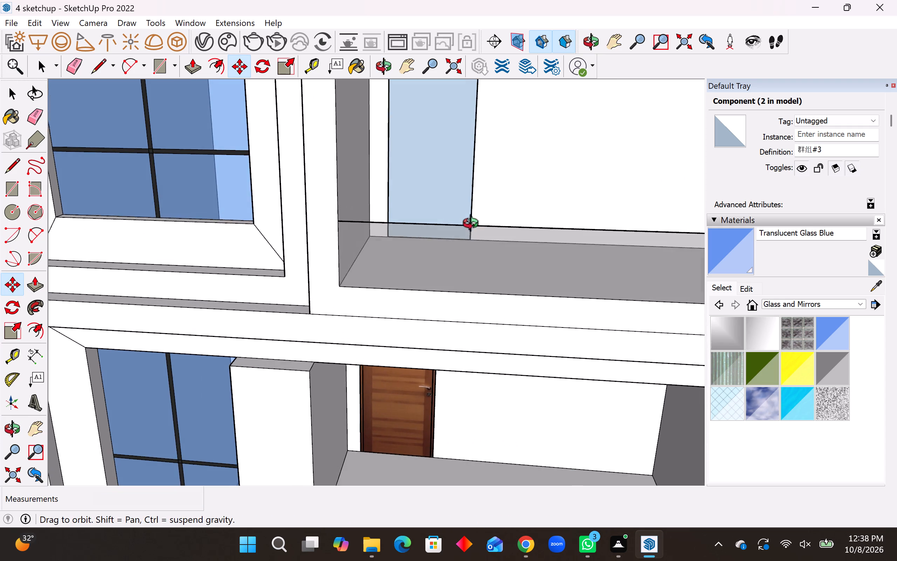
middle_drag(474, 225, 474, 239)
scroll(472, 233, up, 2)
click(472, 233)
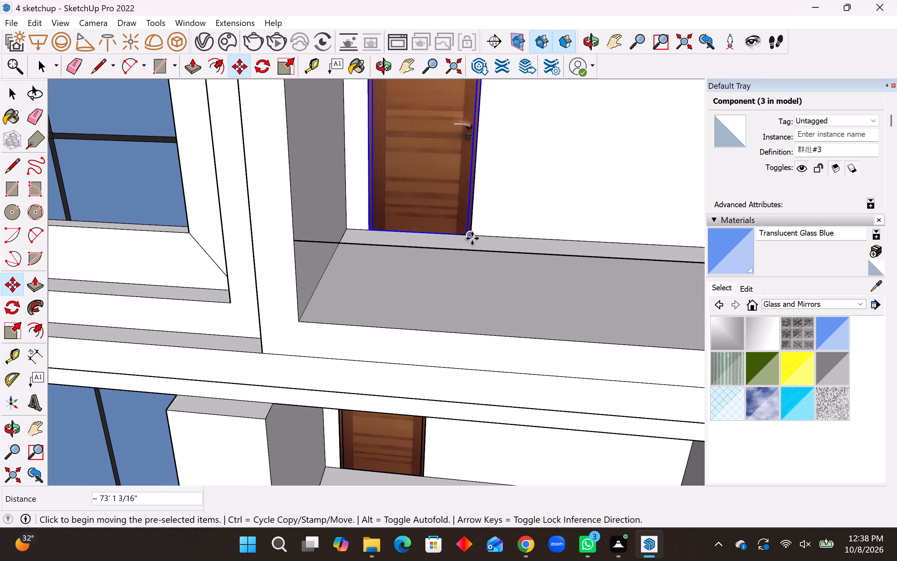
Copy the third doorway's wood door 80' up into the fourth doorway, aligning it with the opening's bottom corner.
click(472, 238)
scroll(478, 295, down, 15)
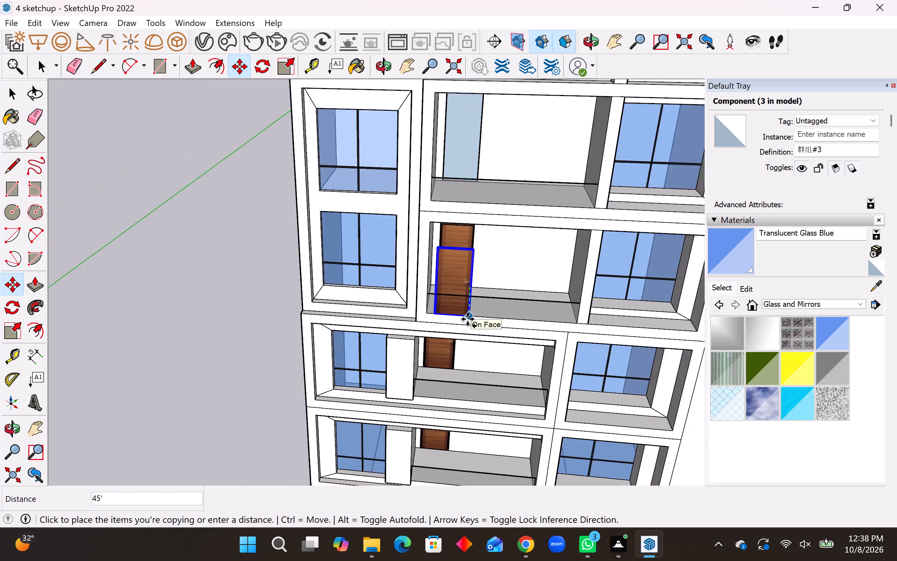
scroll(467, 319, down, 2)
middle_drag(467, 199, 470, 222)
scroll(473, 216, up, 9)
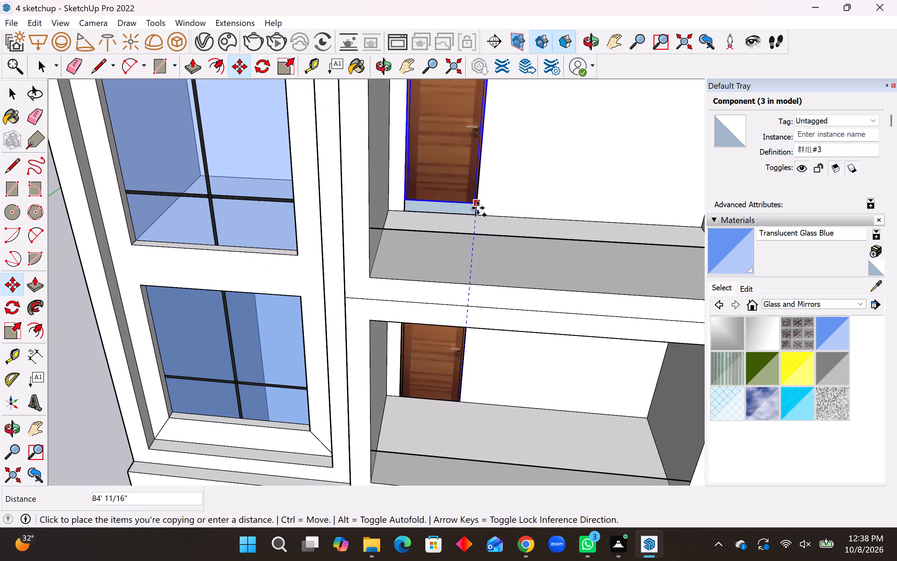
scroll(478, 208, up, 4)
click(475, 214)
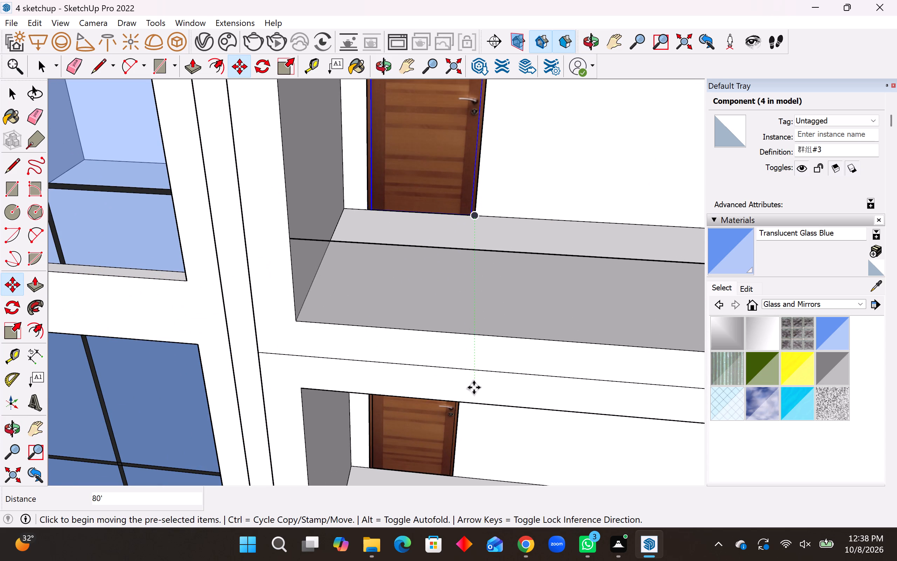
key(space)
Scale the fourth doorway's wood door upward by about 1.30 so its top meets the doorway head.
scroll(469, 374, down, 13)
middle_drag(448, 286, 439, 207)
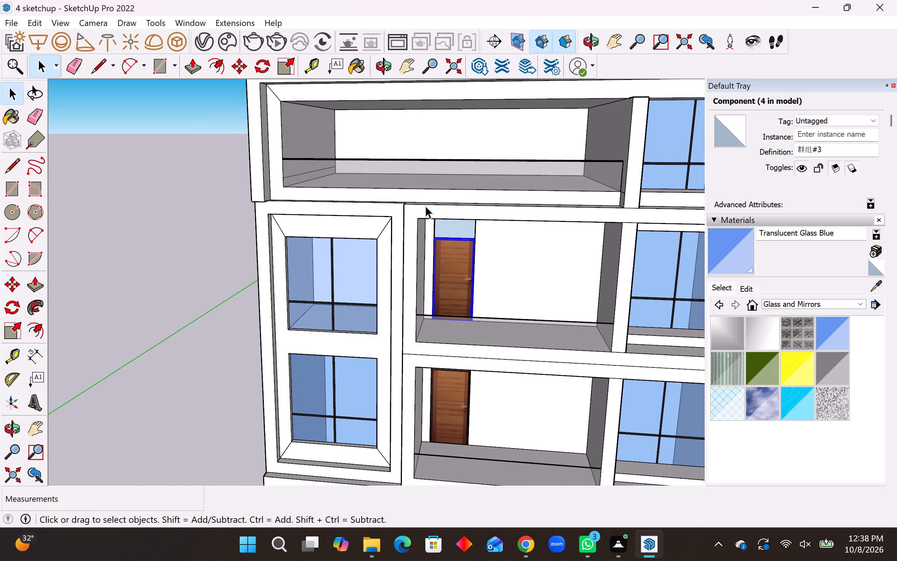
click(12, 327)
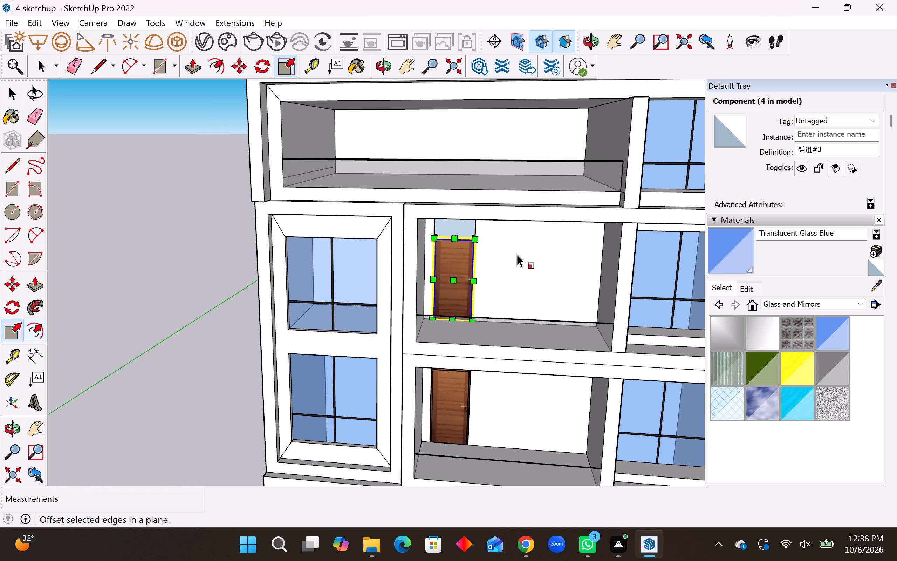
middle_drag(492, 242, 486, 224)
scroll(465, 232, up, 5)
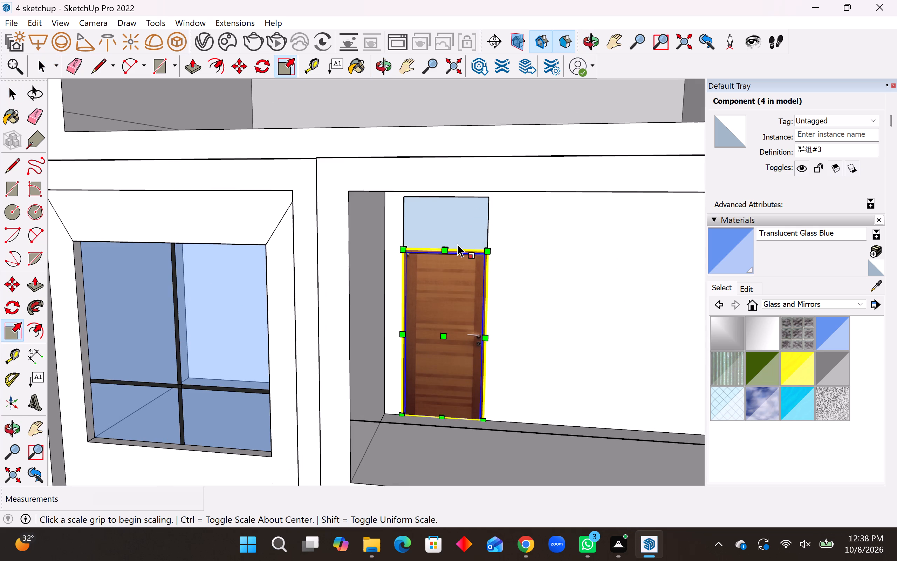
middle_drag(457, 244, 456, 279)
middle_drag(446, 241, 445, 263)
scroll(448, 244, up, 5)
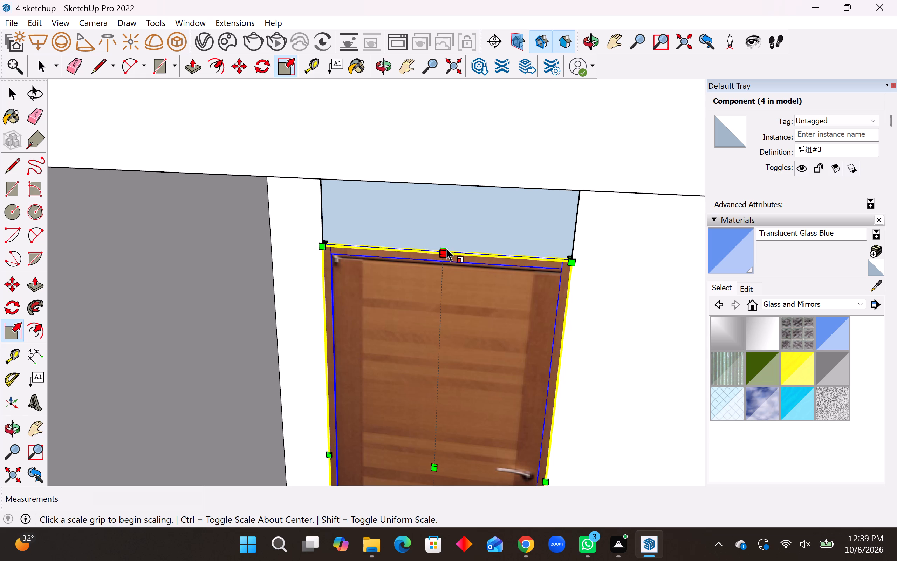
middle_drag(446, 248, 442, 267)
middle_drag(442, 267, 473, 224)
middle_drag(461, 274, 482, 173)
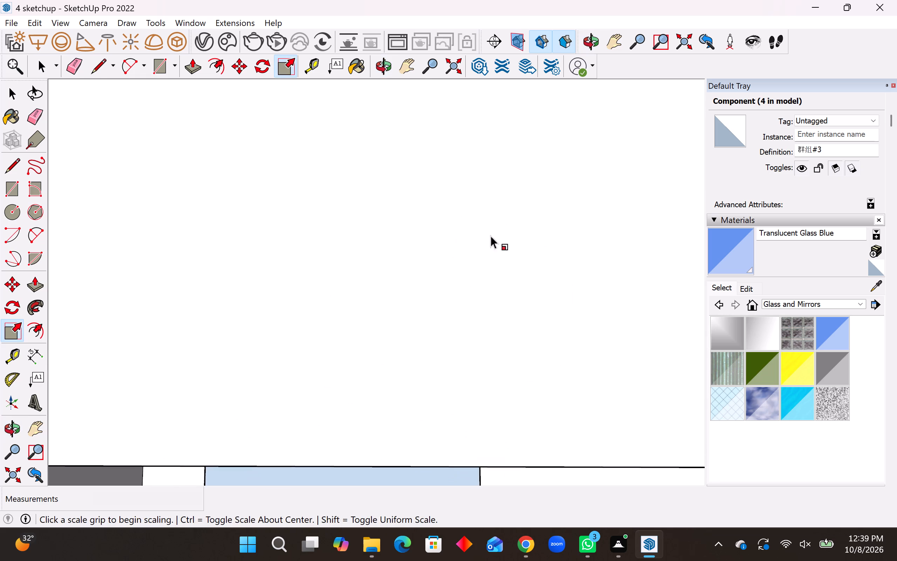
scroll(489, 268, down, 15)
scroll(416, 425, up, 4)
scroll(452, 350, down, 3)
middle_drag(439, 413, 436, 438)
middle_drag(430, 413, 420, 442)
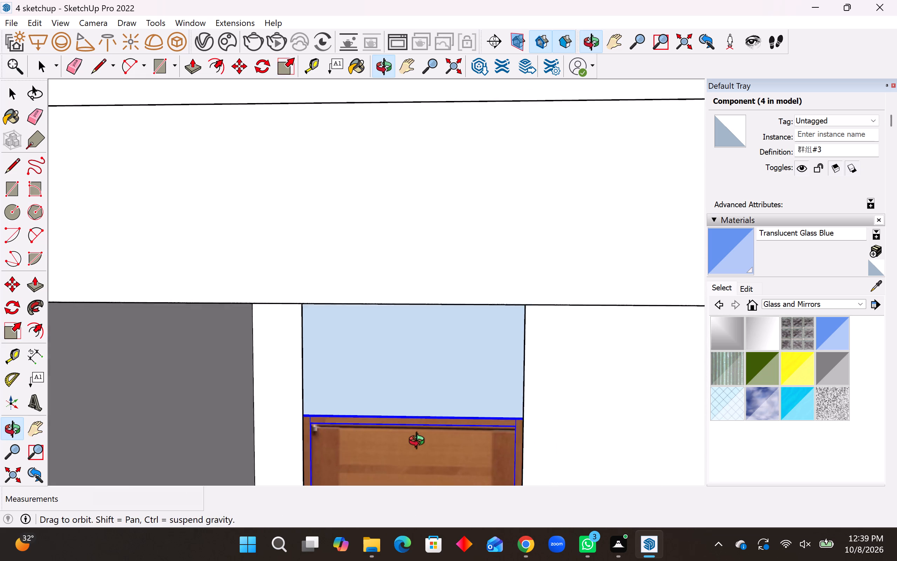
middle_drag(420, 442, 419, 447)
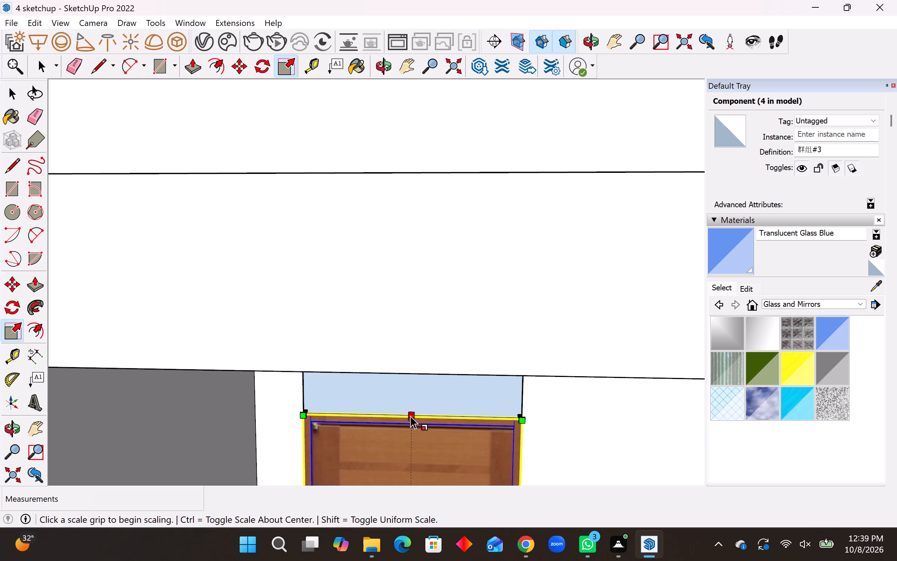
click(410, 413)
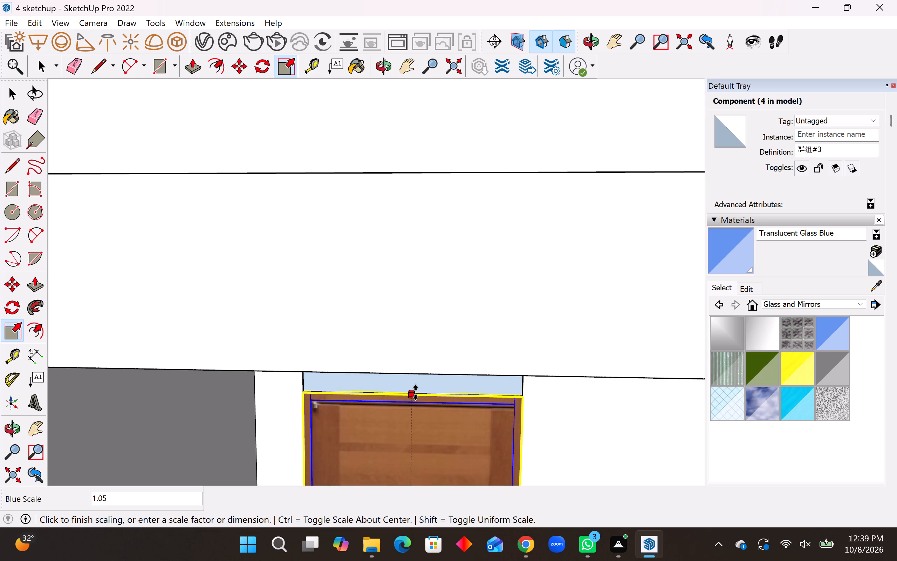
middle_drag(416, 392, 422, 351)
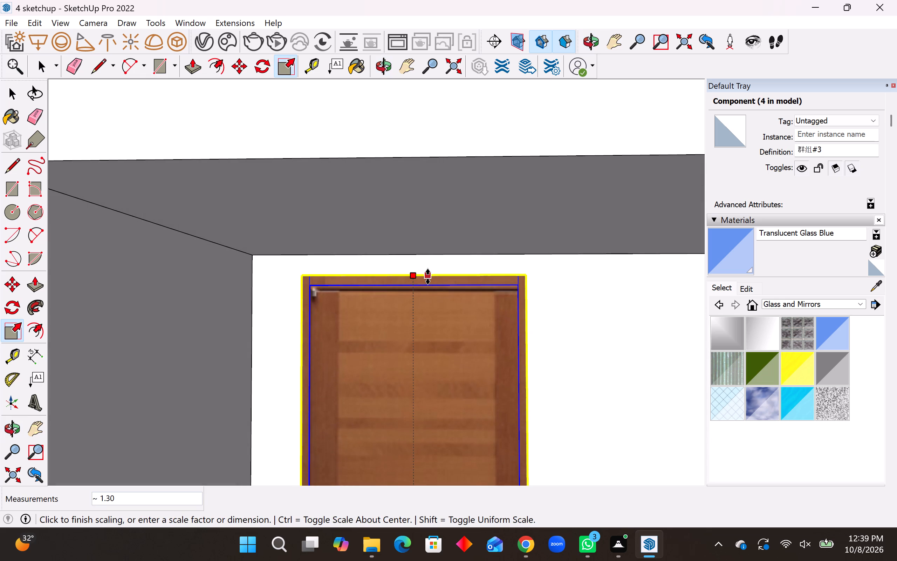
click(428, 277)
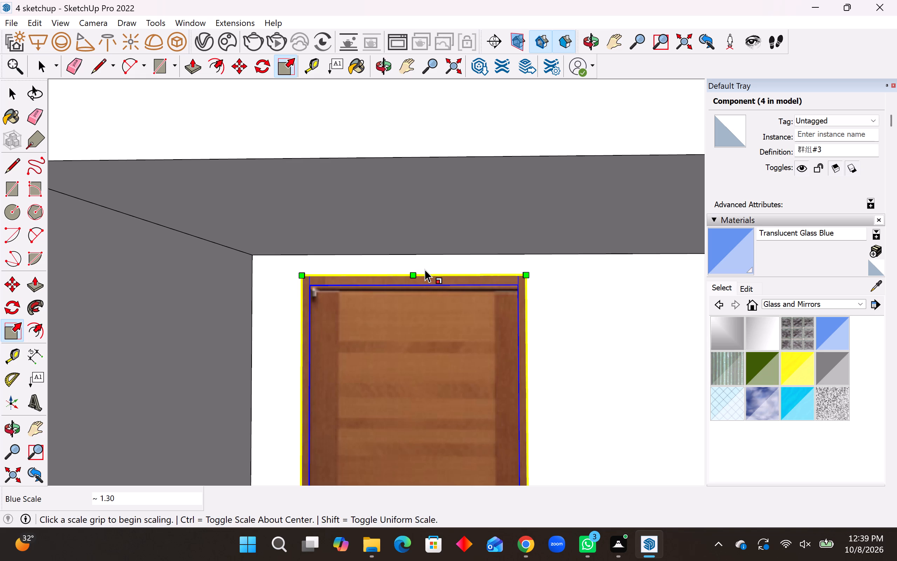
Scale the third doorway's wood door upward so its top meets the doorway head, covering the open gap above it.
scroll(412, 367, down, 11)
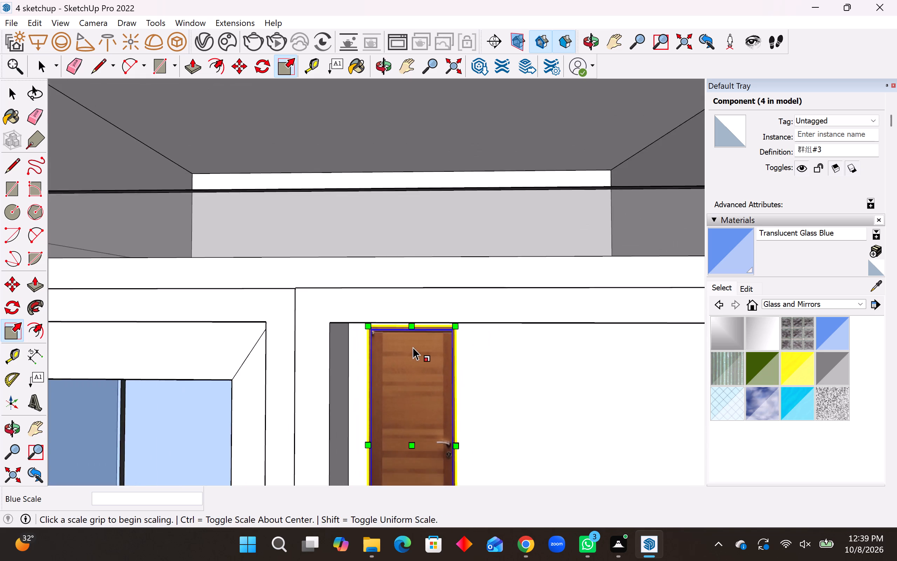
scroll(413, 347, down, 16)
scroll(416, 431, up, 6)
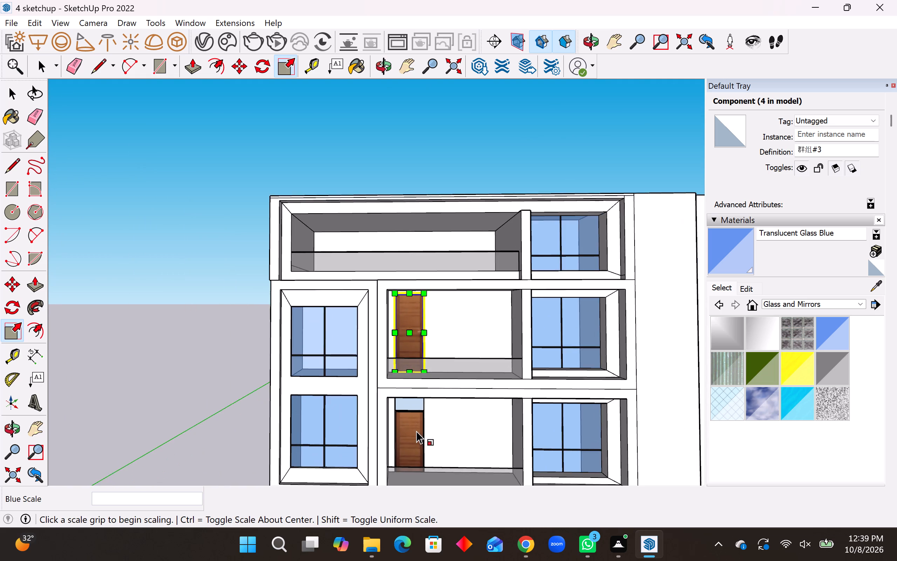
scroll(416, 431, up, 4)
click(415, 428)
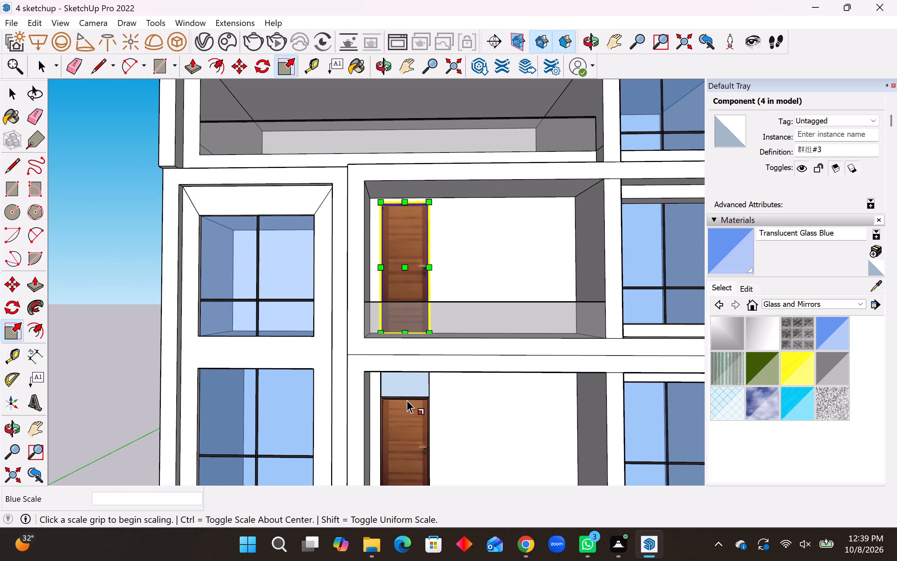
scroll(448, 372, down, 6)
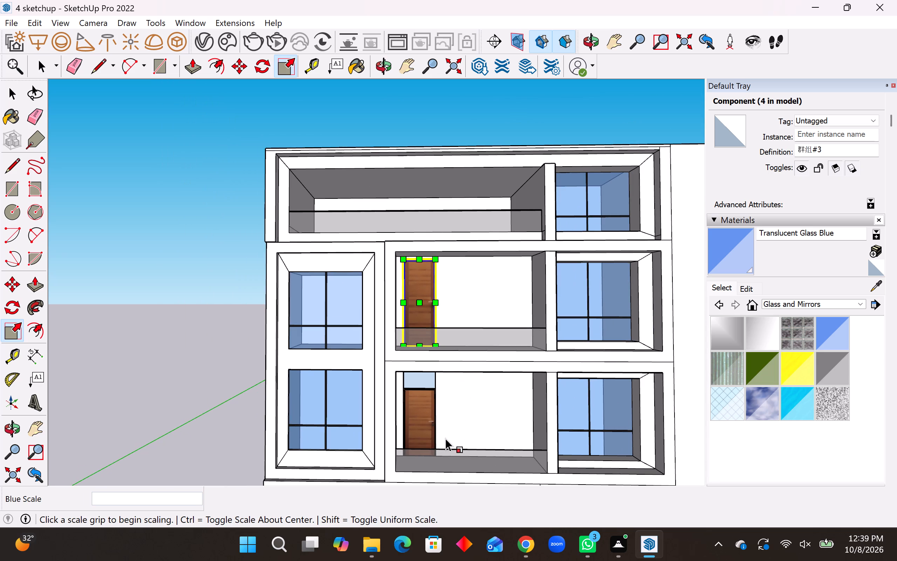
scroll(446, 439, up, 5)
click(419, 405)
click(391, 385)
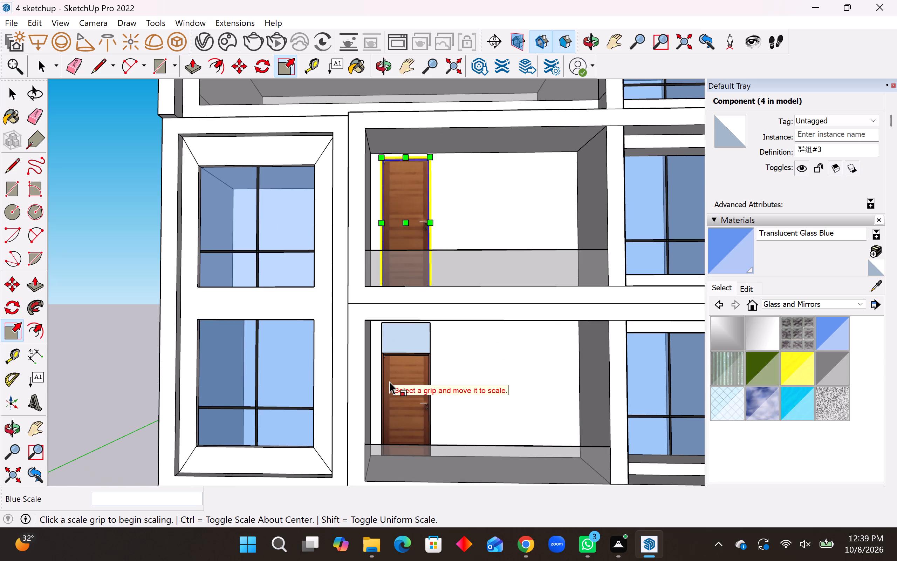
key(space)
click(392, 388)
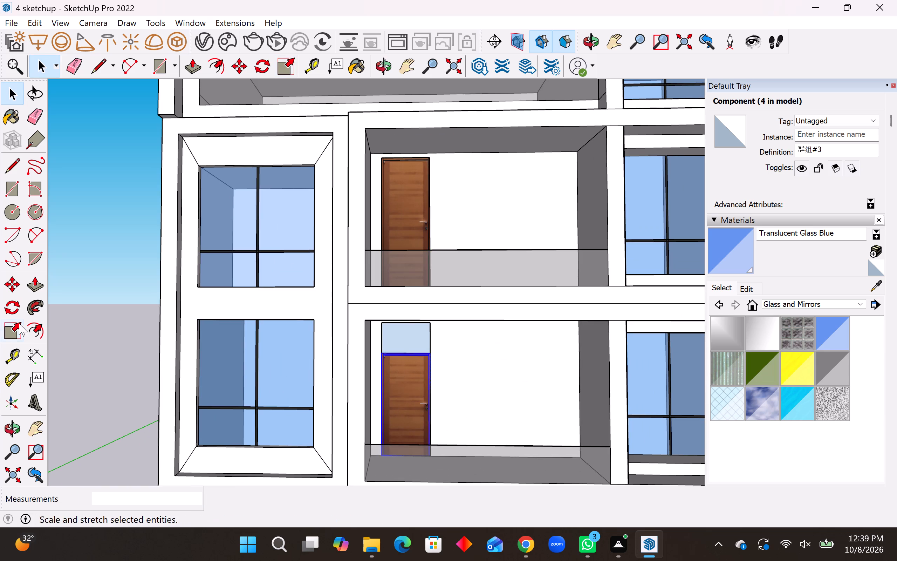
click(12, 325)
scroll(407, 359, up, 6)
middle_drag(420, 342, 422, 368)
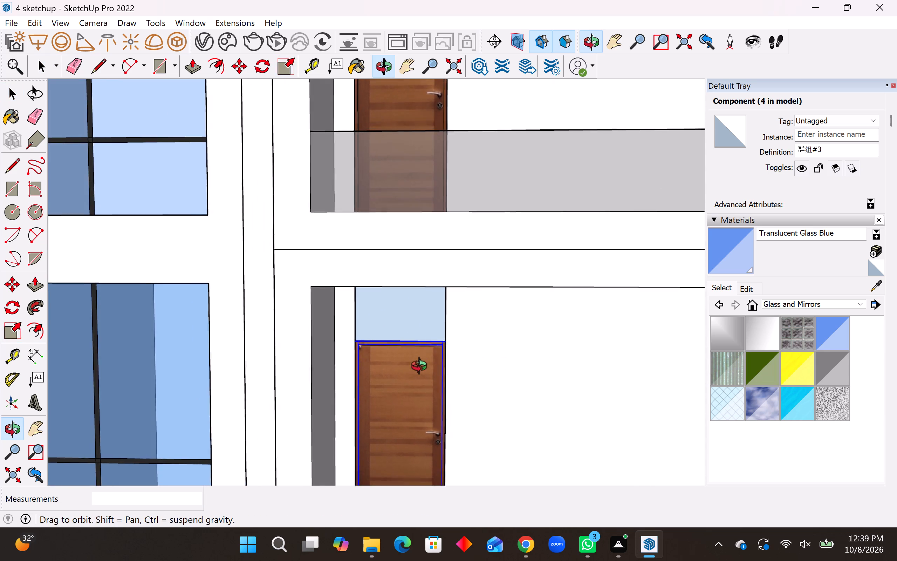
middle_drag(422, 368, 423, 383)
scroll(375, 335, up, 7)
middle_drag(431, 339, 432, 358)
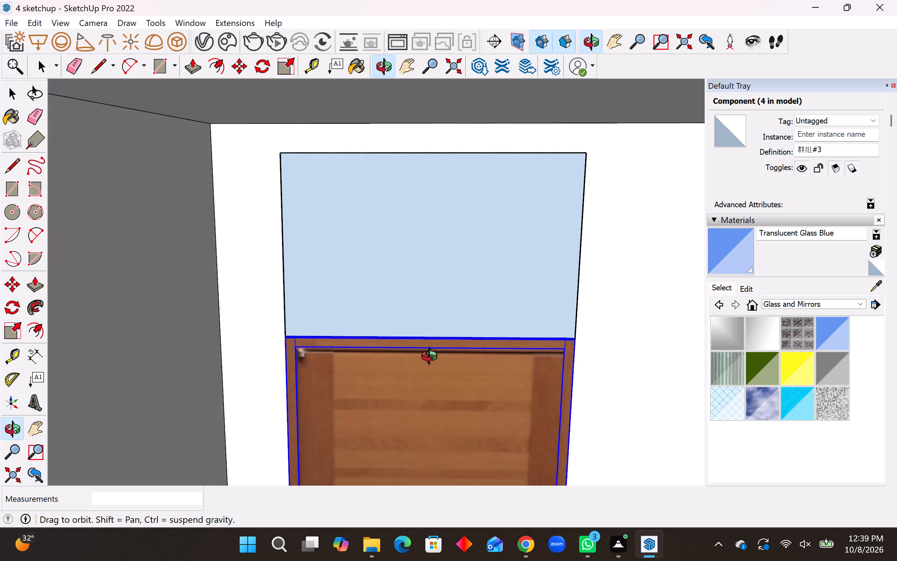
middle_drag(432, 358, 432, 372)
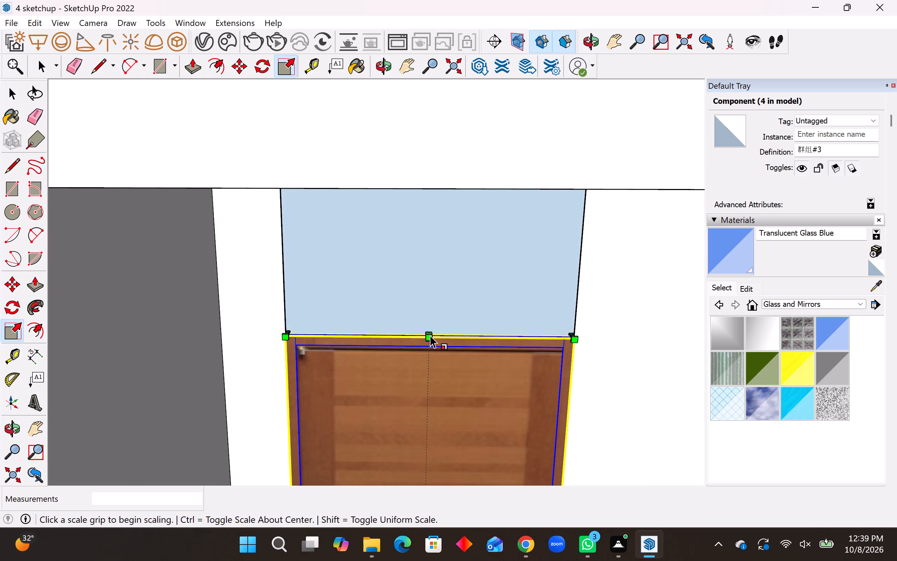
middle_click(430, 335)
scroll(430, 326, up, 4)
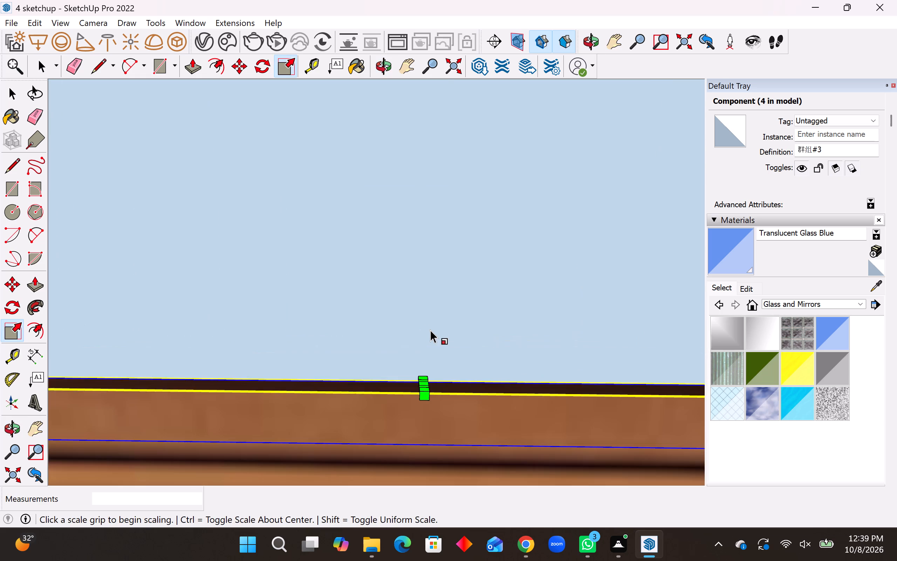
scroll(430, 333, down, 2)
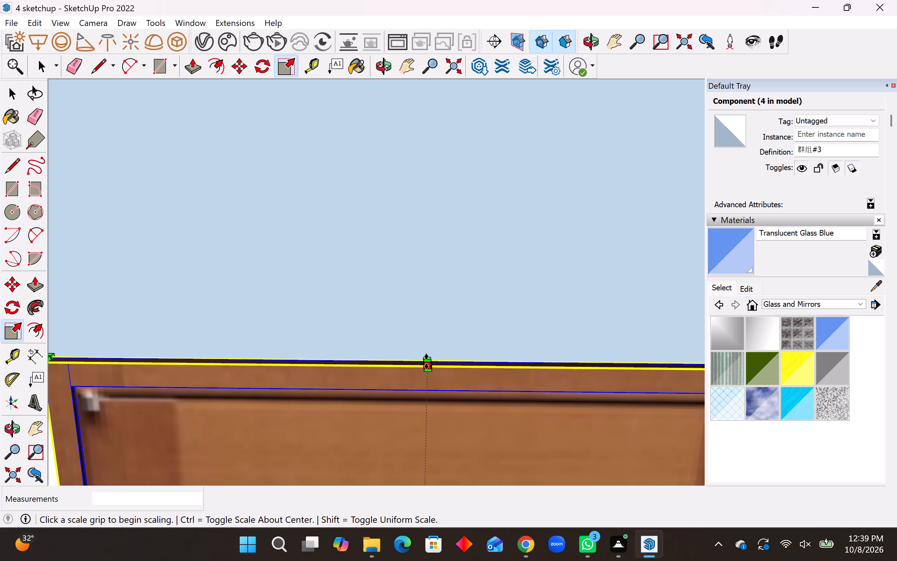
click(426, 361)
middle_drag(439, 380, 431, 350)
scroll(439, 374, down, 5)
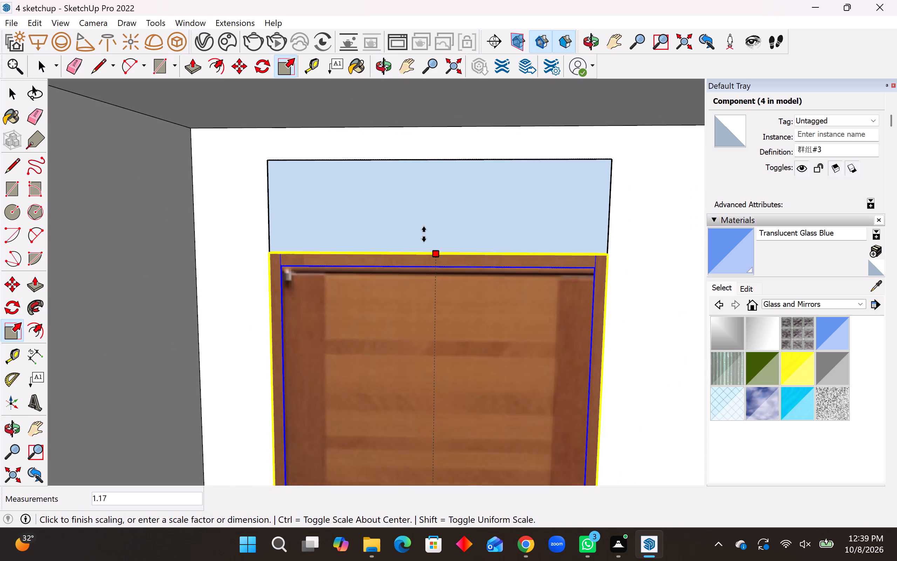
click(426, 163)
Scale the second-lowest doorway's wood door uniformly by about 0.97 from its upper corner on the hinge side.
scroll(446, 264, down, 5)
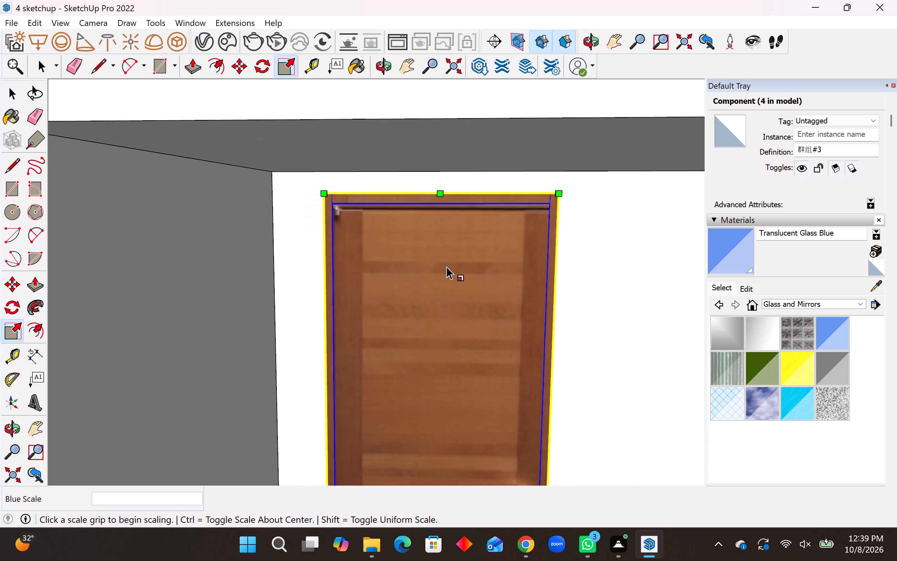
scroll(446, 266, down, 20)
scroll(446, 266, down, 4)
middle_drag(444, 400, 439, 300)
scroll(445, 376, up, 11)
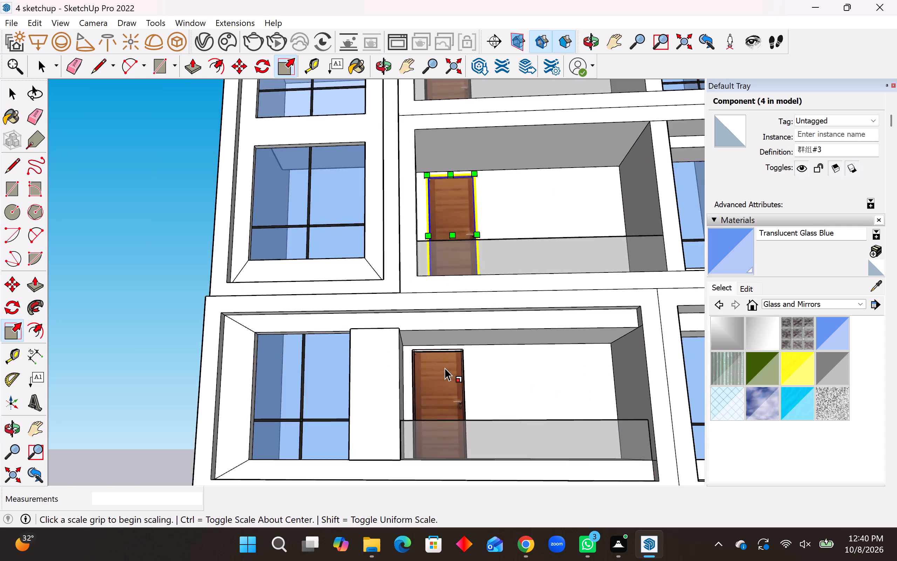
scroll(445, 368, up, 2)
click(441, 368)
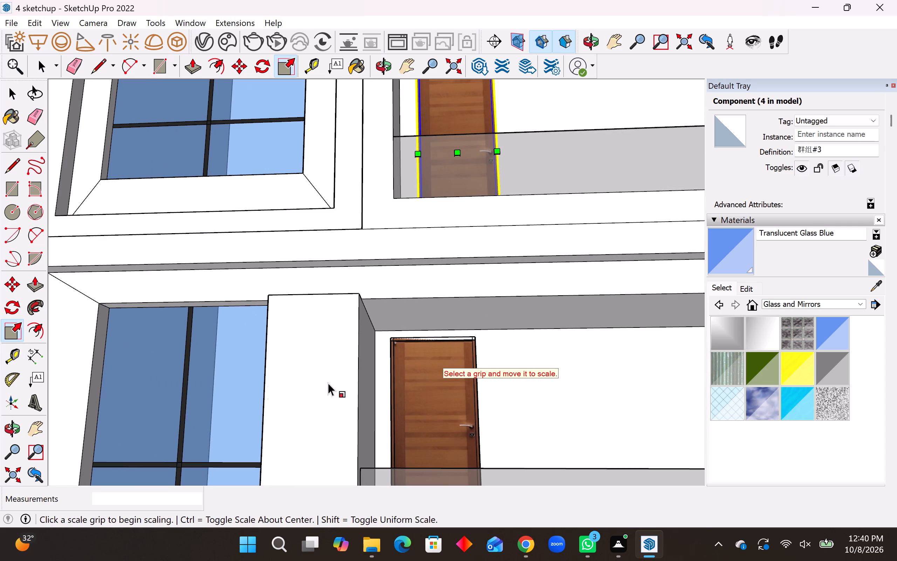
key(space)
click(421, 380)
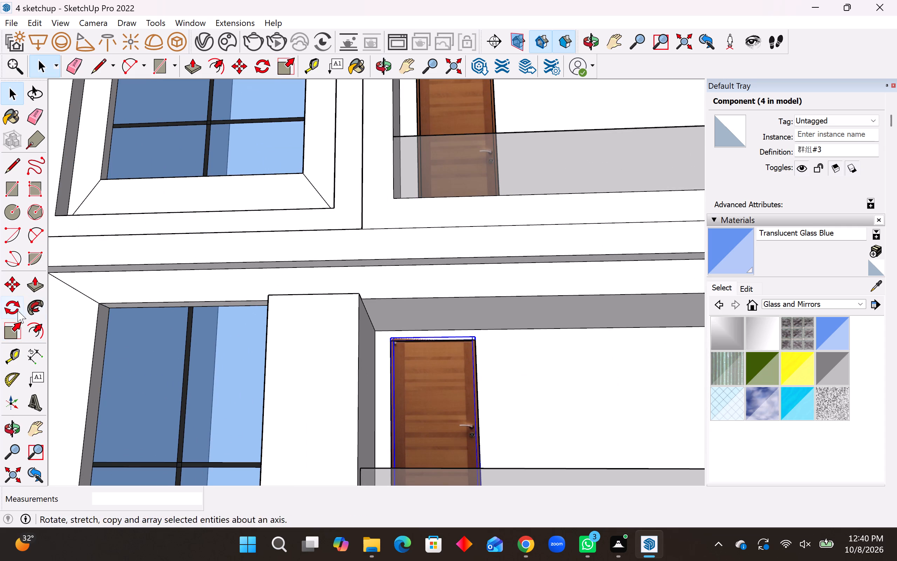
click(11, 337)
middle_drag(449, 334, 452, 346)
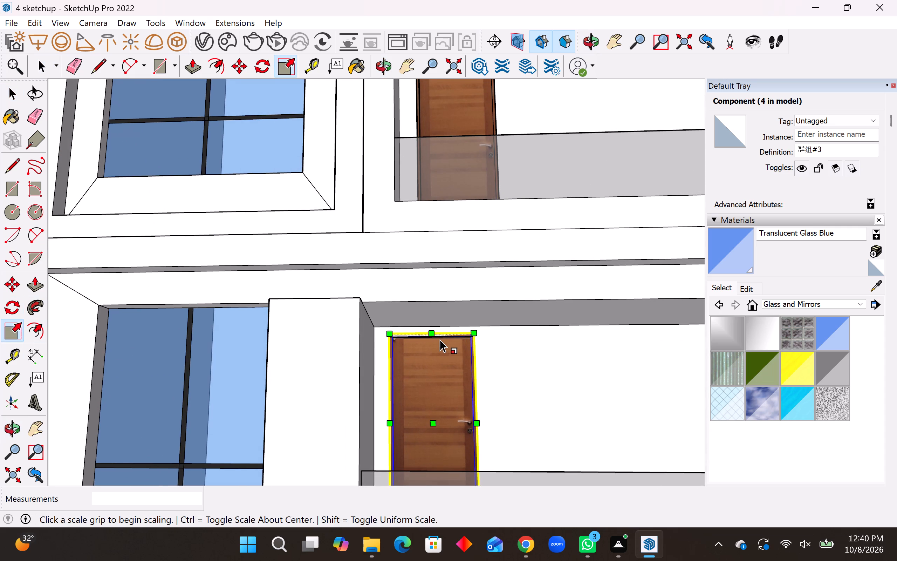
middle_drag(434, 344, 438, 366)
scroll(429, 330, up, 6)
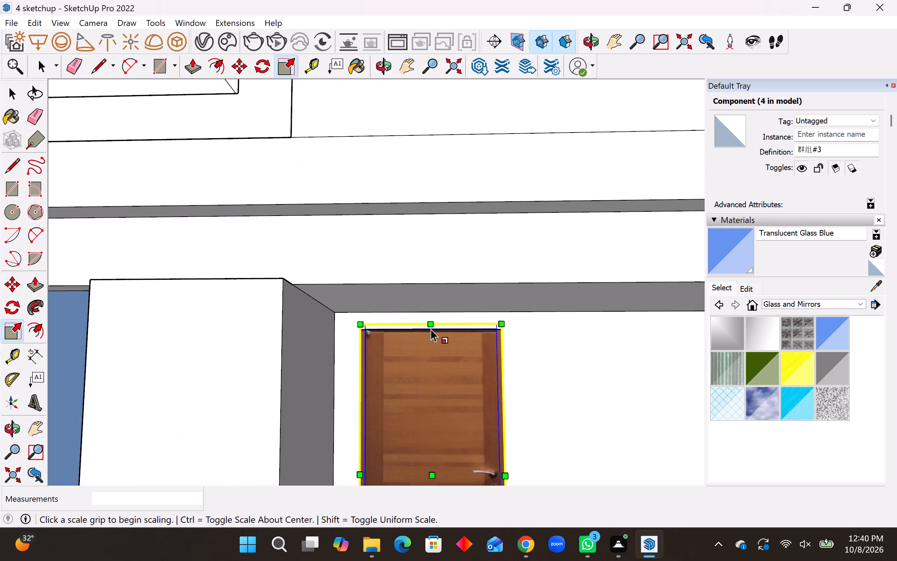
scroll(431, 329, up, 3)
middle_drag(431, 328, 433, 338)
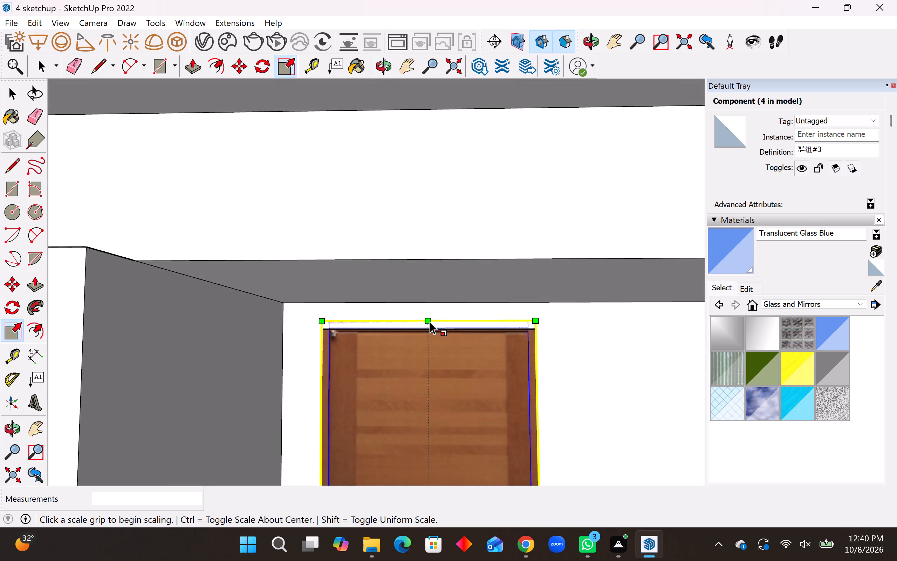
click(323, 321)
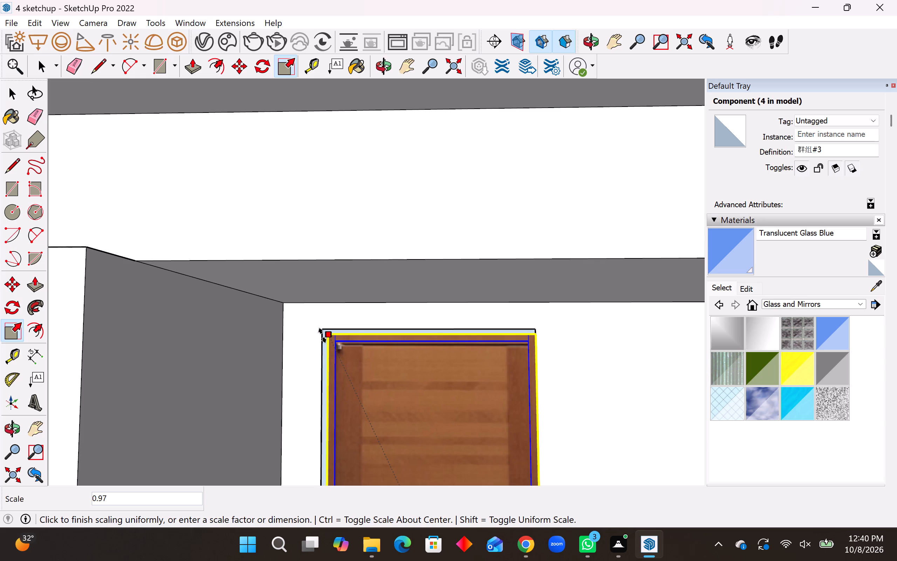
click(322, 336)
Scale the second-lowest doorway's wood door upward by about 1.01 so its top edge meets the doorway head.
middle_drag(436, 339, 439, 360)
scroll(439, 319, up, 2)
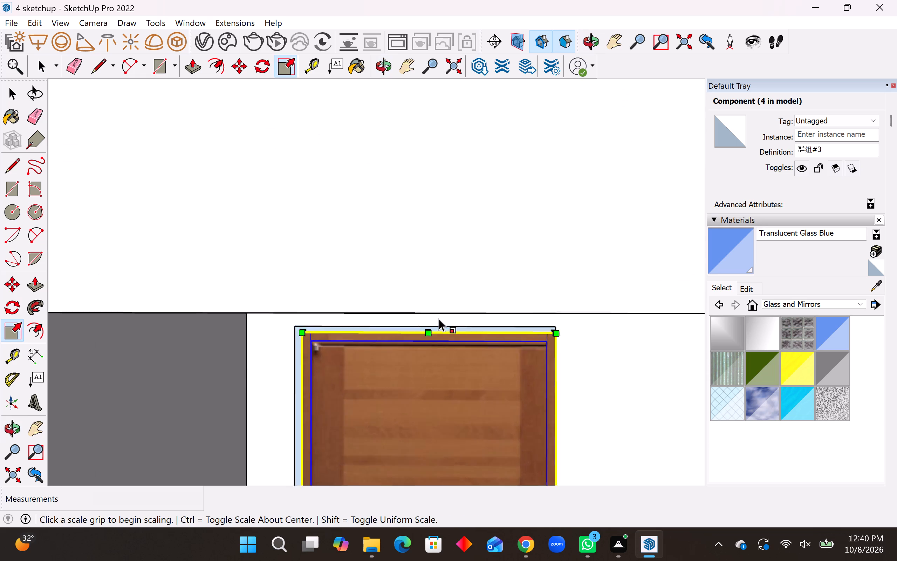
scroll(439, 319, up, 6)
middle_drag(421, 347, 422, 354)
middle_drag(422, 343, 423, 334)
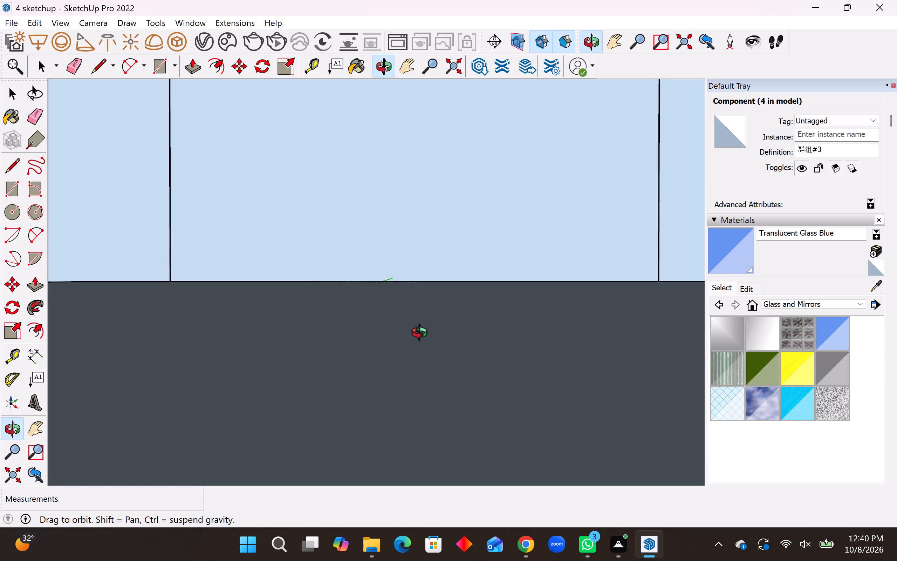
middle_drag(423, 334, 431, 318)
scroll(445, 342, down, 20)
scroll(445, 342, down, 7)
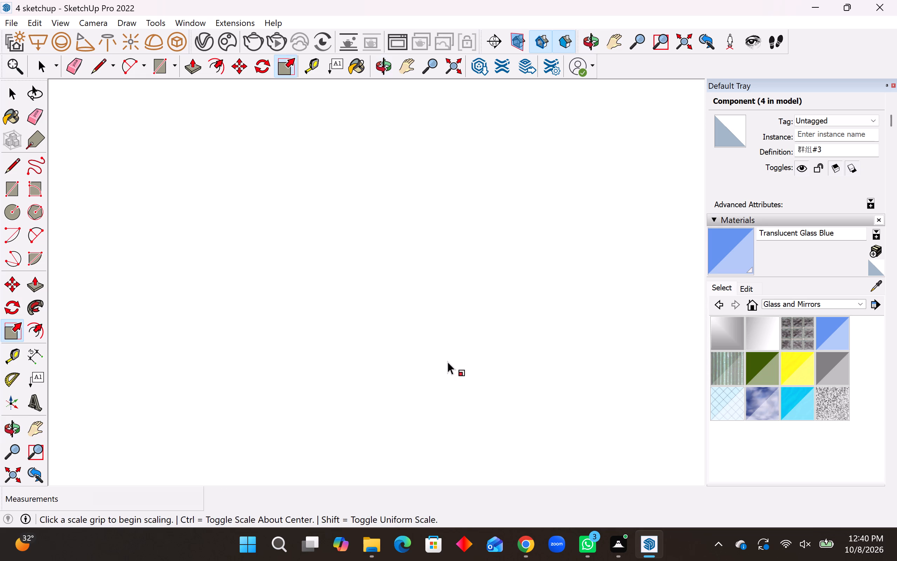
scroll(447, 361, down, 20)
scroll(447, 361, down, 19)
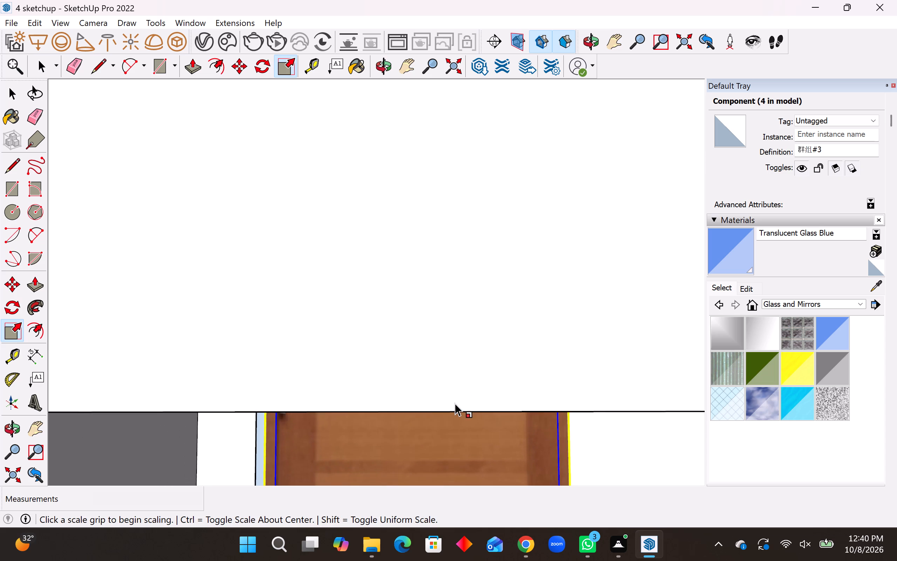
scroll(455, 403, down, 4)
middle_drag(458, 422, 461, 329)
middle_drag(444, 359, 442, 376)
scroll(438, 373, up, 5)
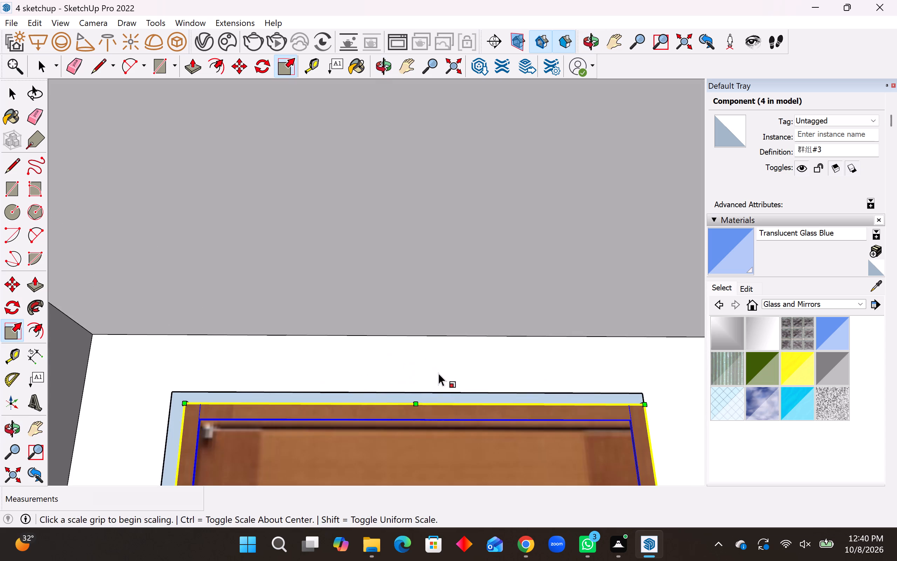
scroll(434, 375, up, 5)
middle_drag(429, 392, 425, 445)
scroll(423, 432, up, 4)
scroll(411, 403, up, 4)
scroll(411, 410, down, 7)
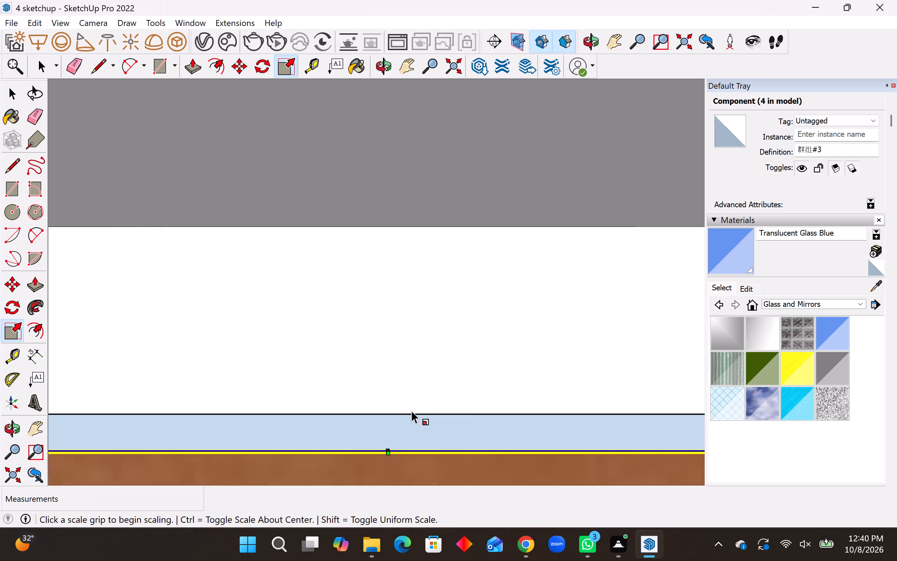
scroll(411, 411, down, 1)
middle_drag(411, 415, 409, 459)
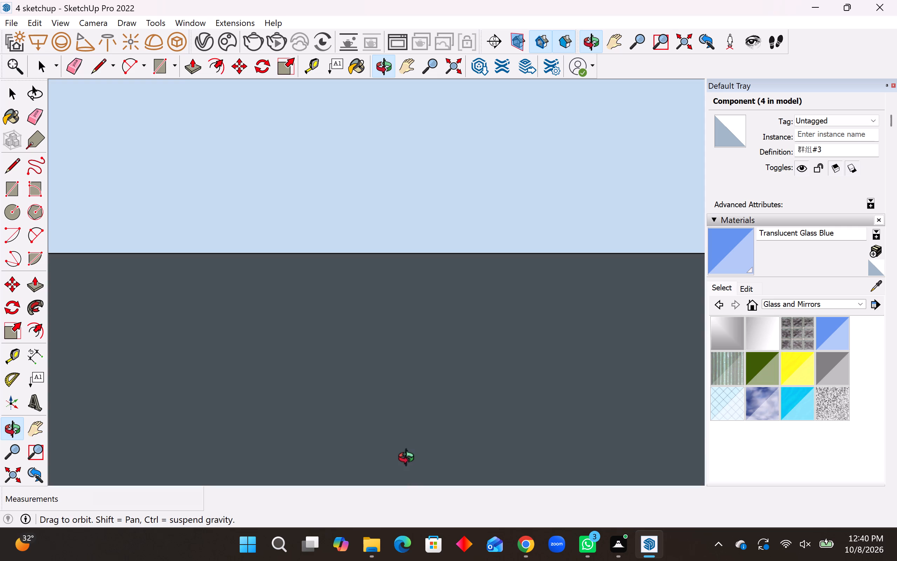
middle_drag(409, 459, 409, 451)
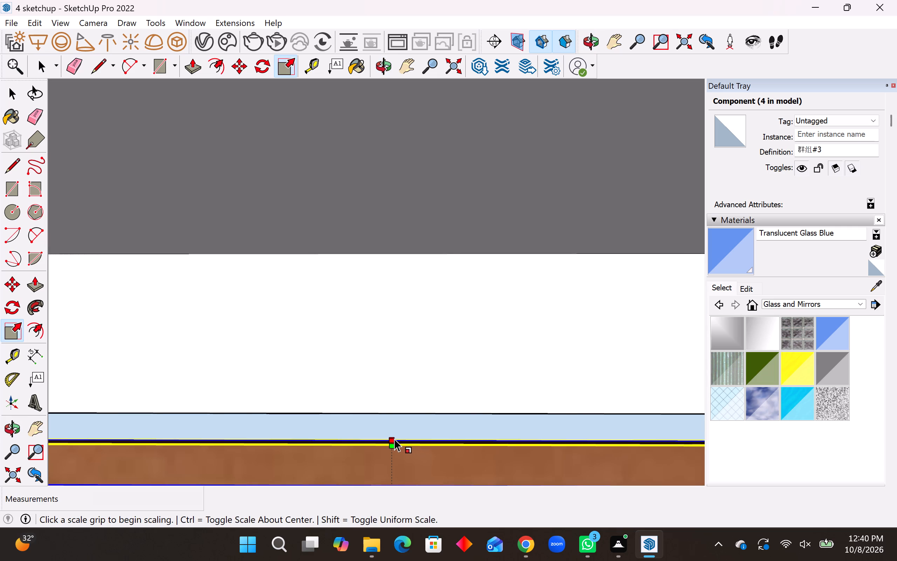
click(394, 439)
key(Escape)
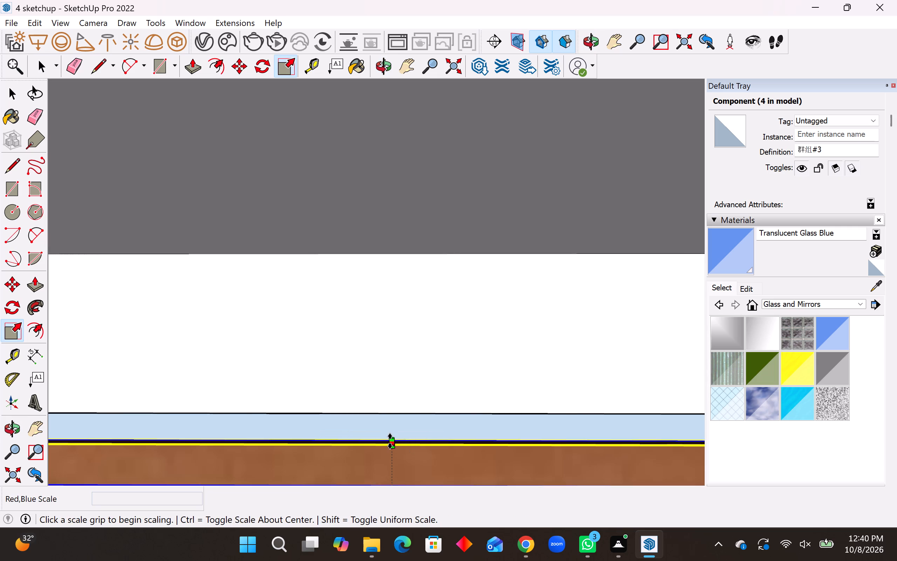
click(390, 441)
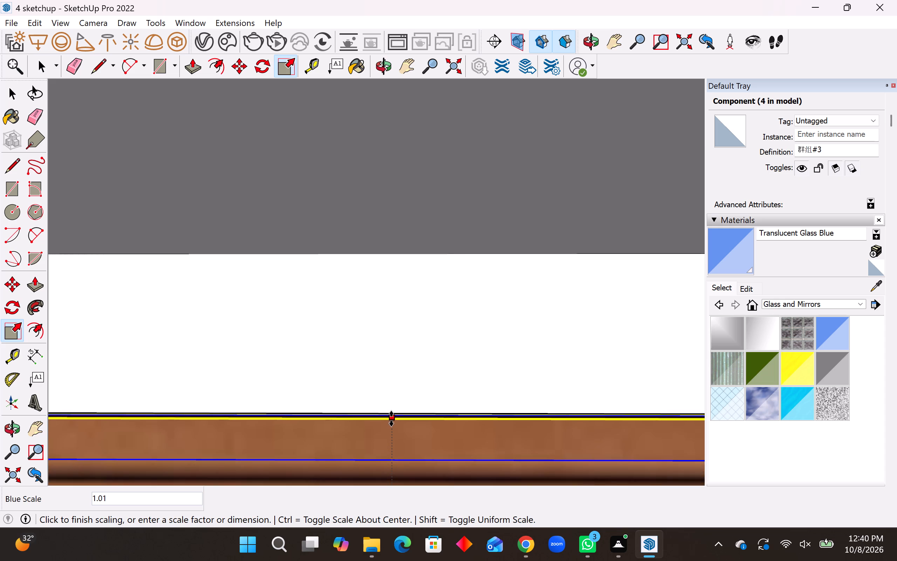
click(392, 416)
Scale the second-lowest doorway's wood door in width by about 1.03 to meet the hinge-side jamb, and clear the selection.
middle_drag(425, 425, 423, 455)
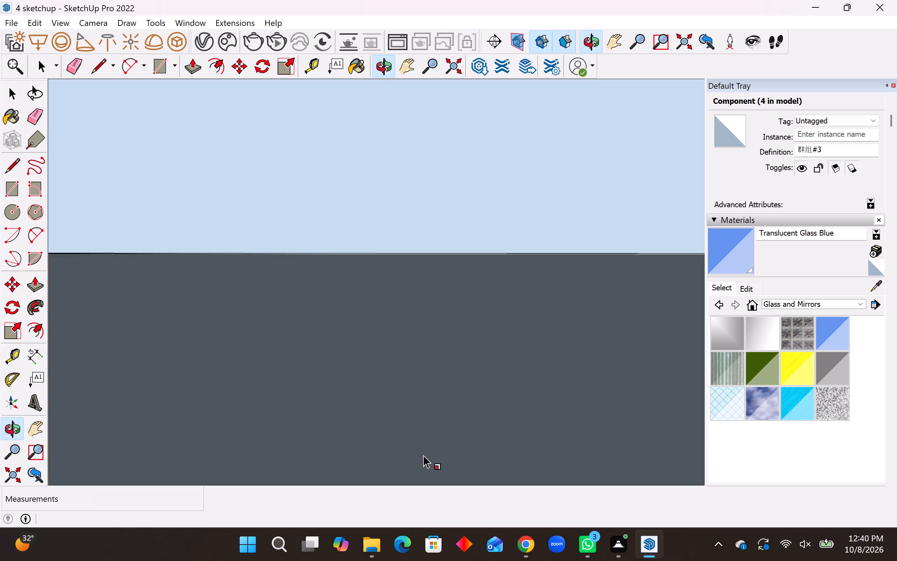
middle_drag(423, 455, 471, 347)
scroll(500, 395, down, 12)
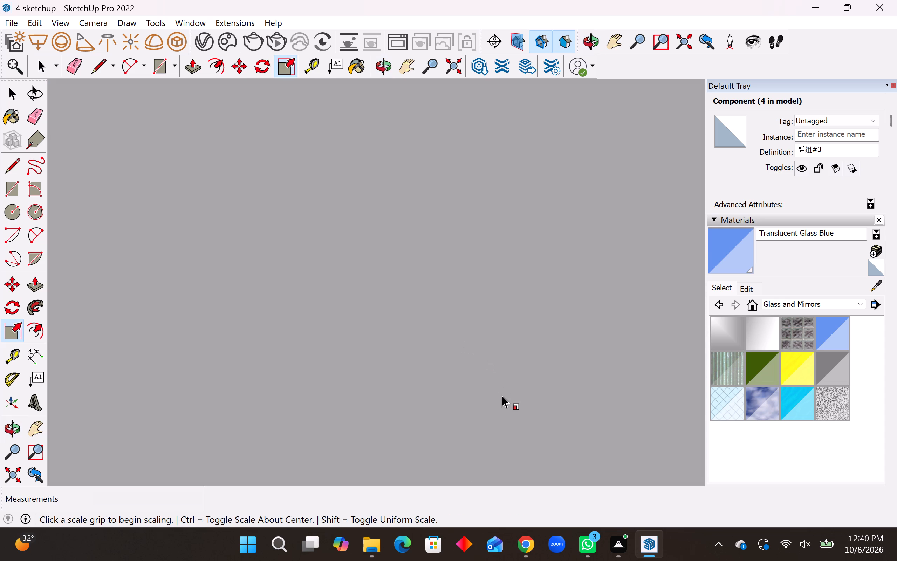
scroll(502, 395, down, 20)
scroll(502, 395, down, 20)
scroll(502, 395, down, 2)
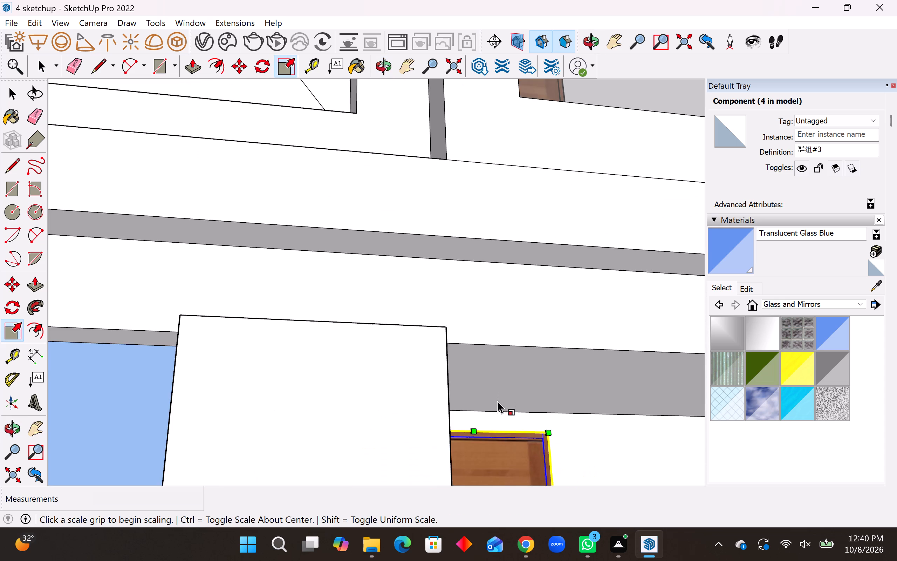
middle_drag(518, 423, 448, 438)
scroll(456, 413, down, 10)
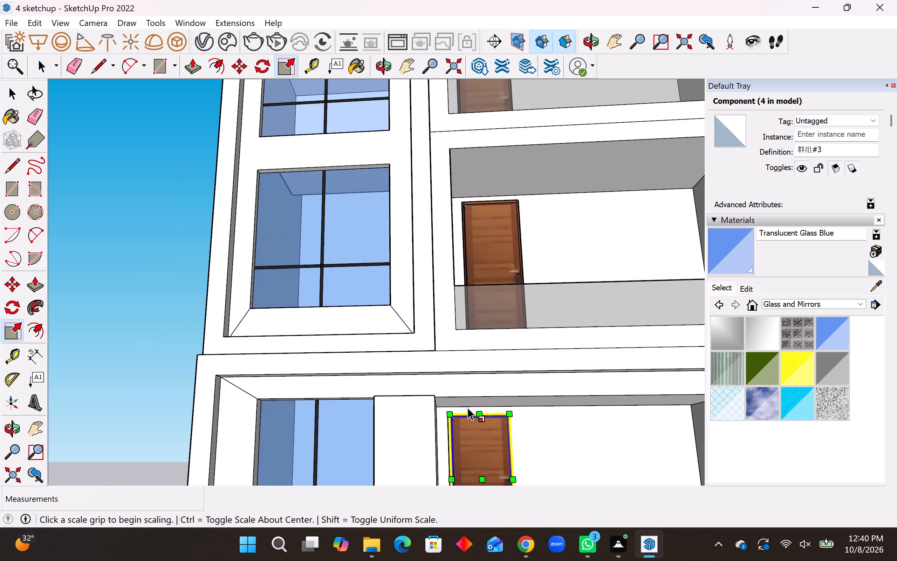
middle_drag(493, 446, 487, 458)
scroll(479, 490, up, 18)
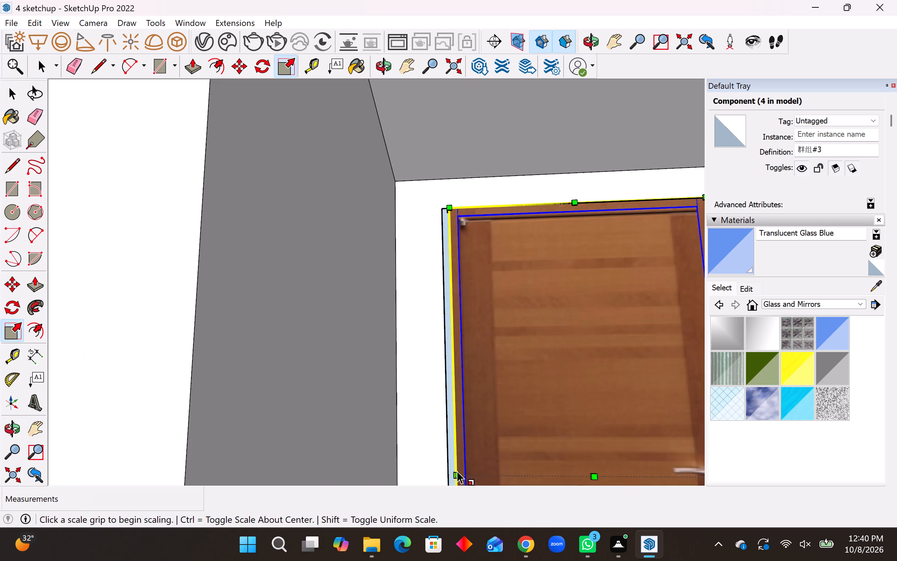
scroll(457, 471, up, 6)
middle_drag(541, 417, 543, 464)
scroll(529, 465, down, 1)
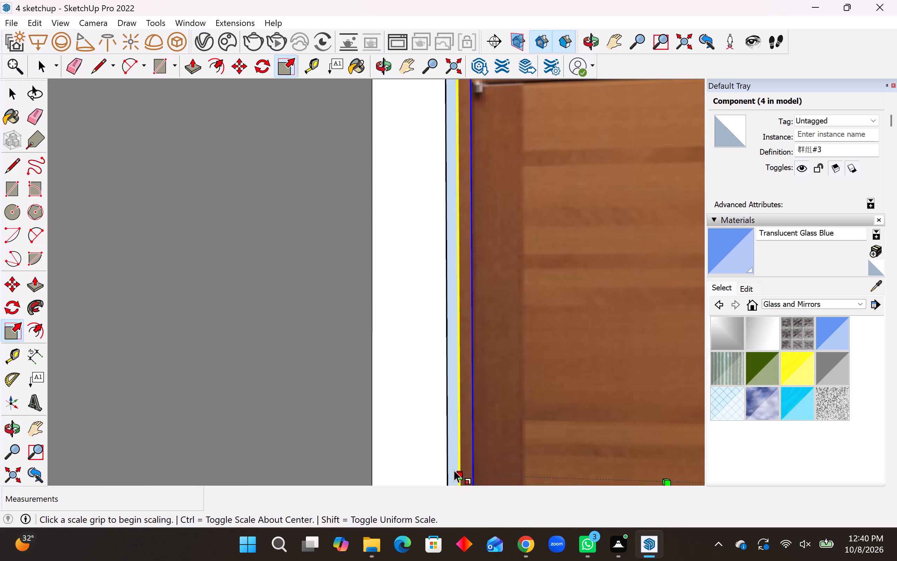
scroll(455, 474, up, 1)
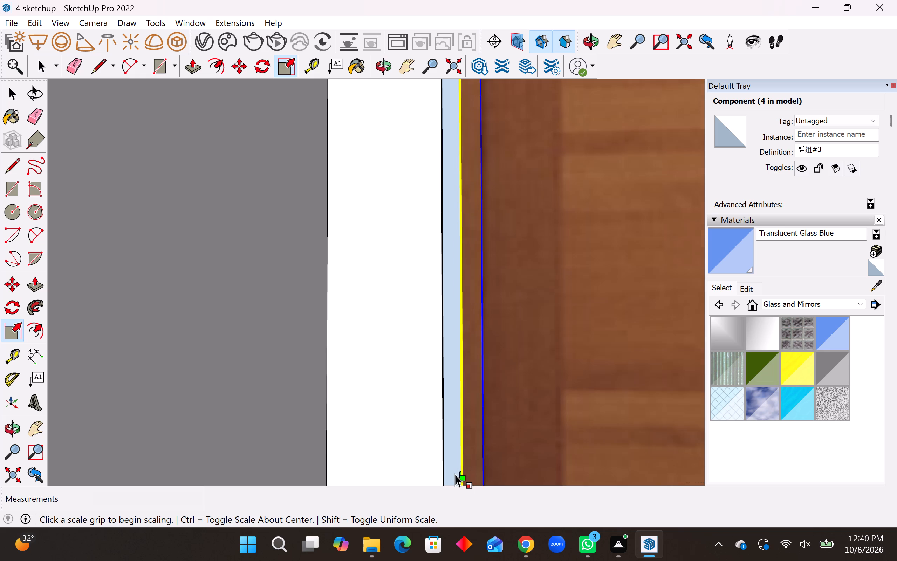
scroll(455, 474, up, 1)
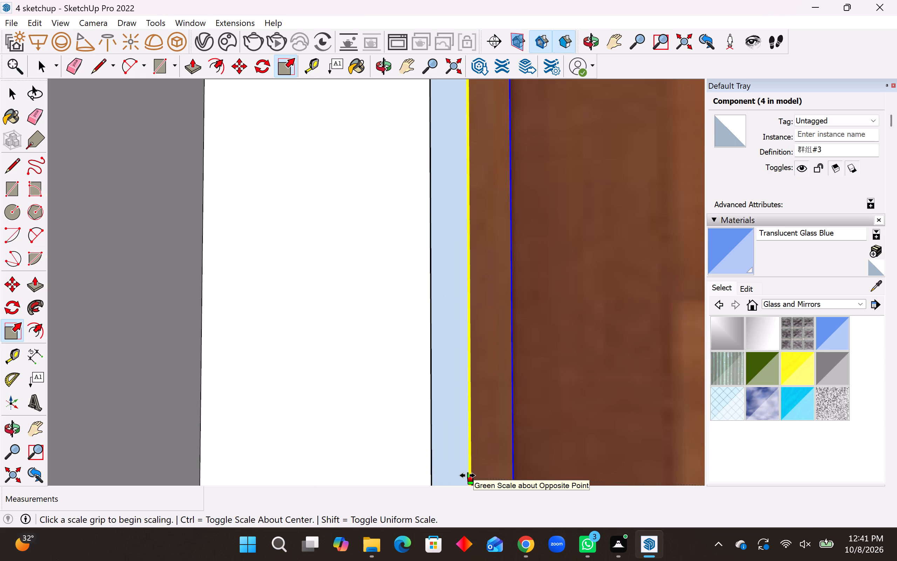
click(467, 475)
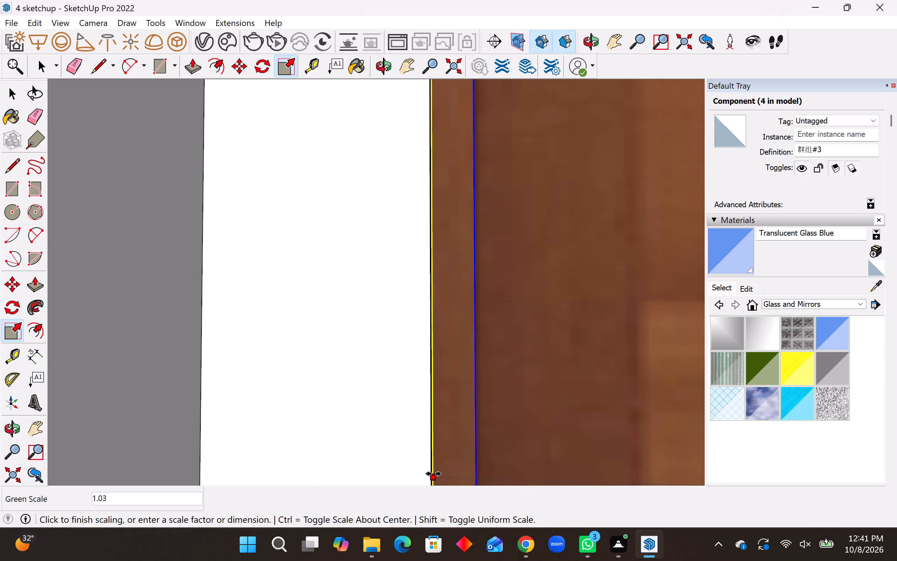
click(431, 473)
scroll(431, 471, down, 20)
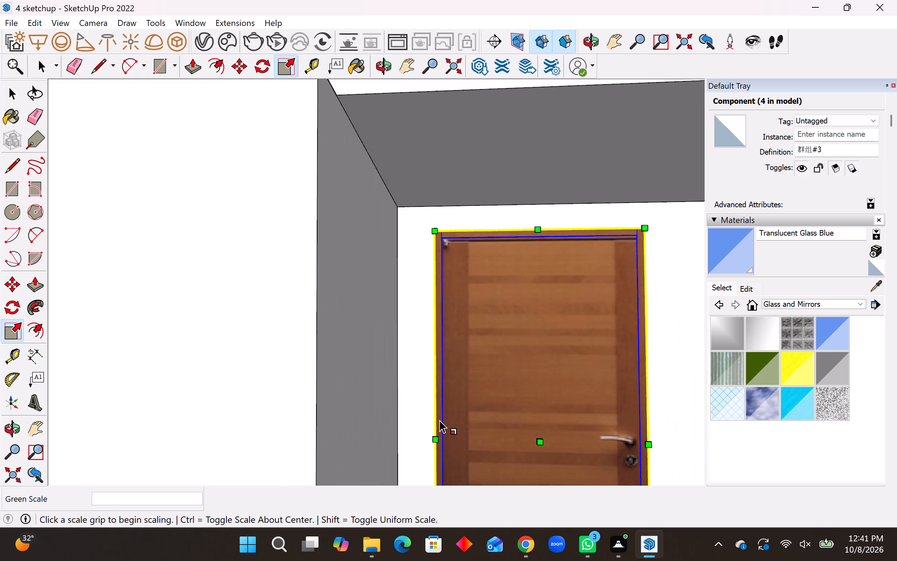
scroll(439, 420, down, 20)
scroll(439, 420, down, 7)
key(space)
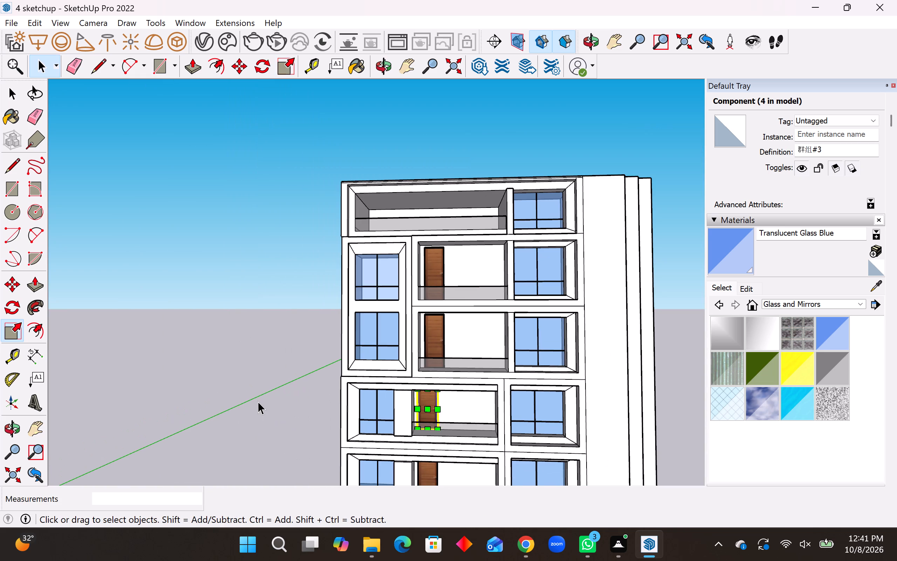
click(258, 401)
Start a rectangle on the balcony back wall beside the fourth doorway's wood door.
middle_drag(369, 398, 430, 390)
scroll(430, 390, down, 1)
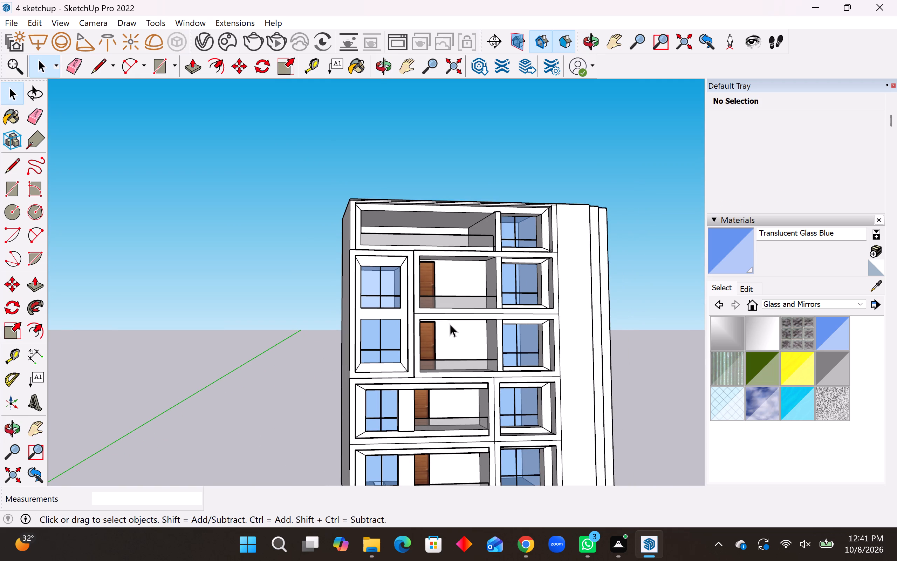
middle_drag(455, 300, 427, 340)
scroll(432, 337, down, 1)
scroll(422, 286, down, 4)
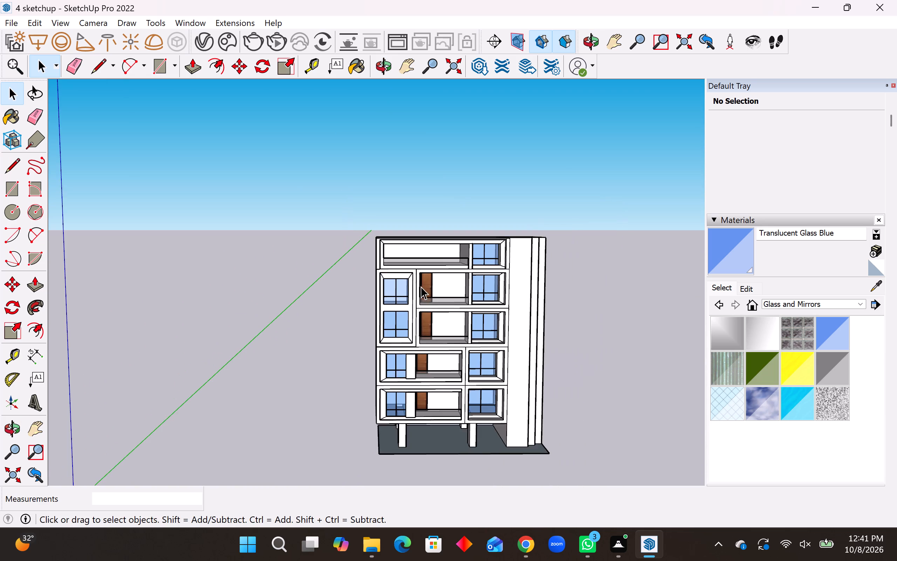
scroll(497, 312, up, 9)
middle_drag(423, 274, 412, 314)
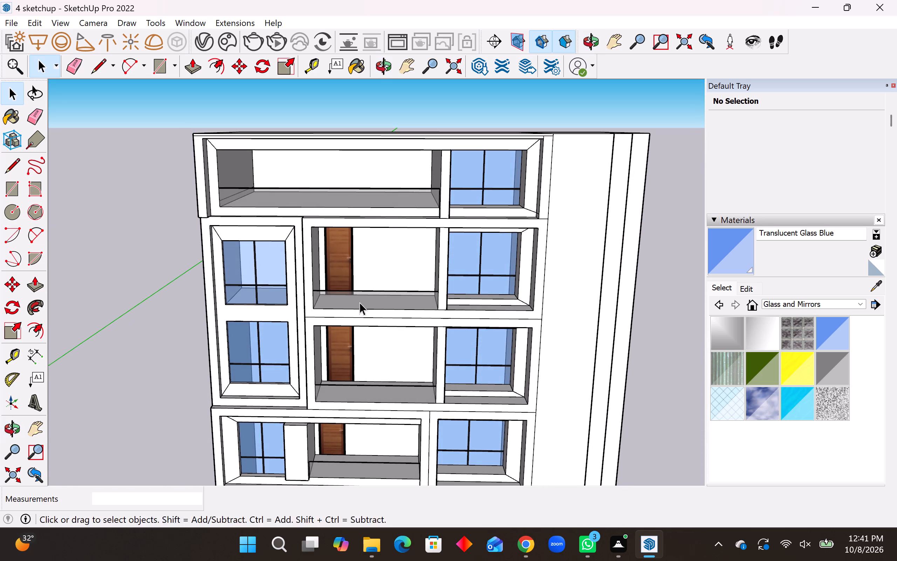
click(12, 189)
middle_drag(401, 284, 401, 300)
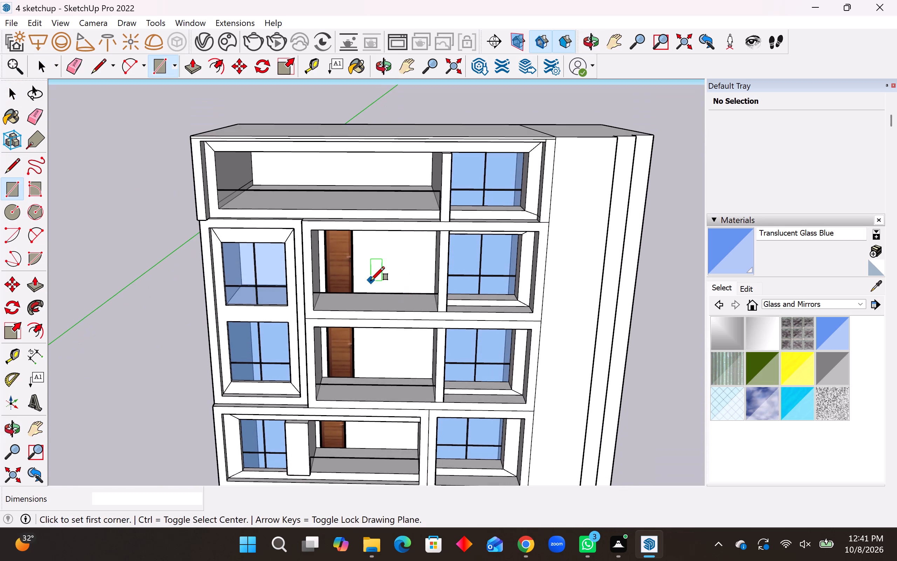
scroll(371, 280, up, 1)
middle_drag(371, 280, 371, 301)
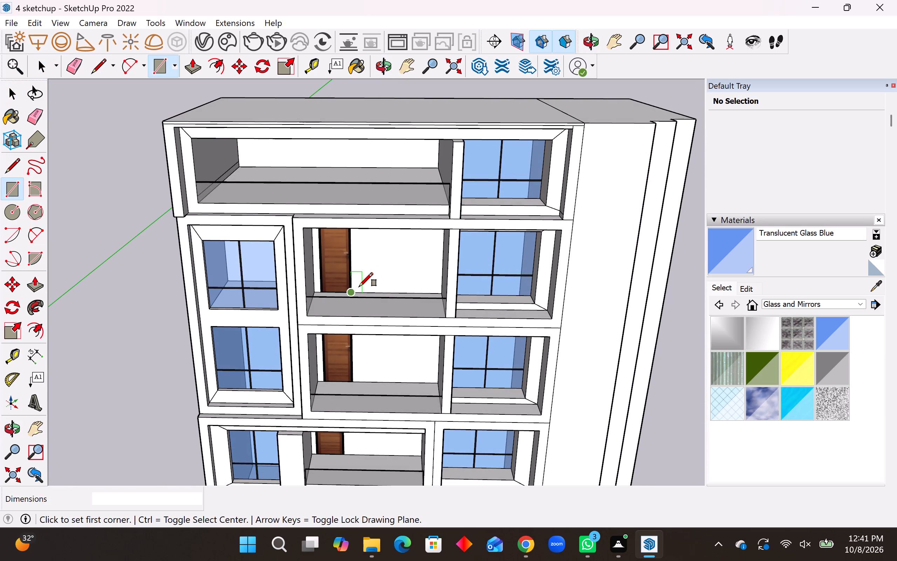
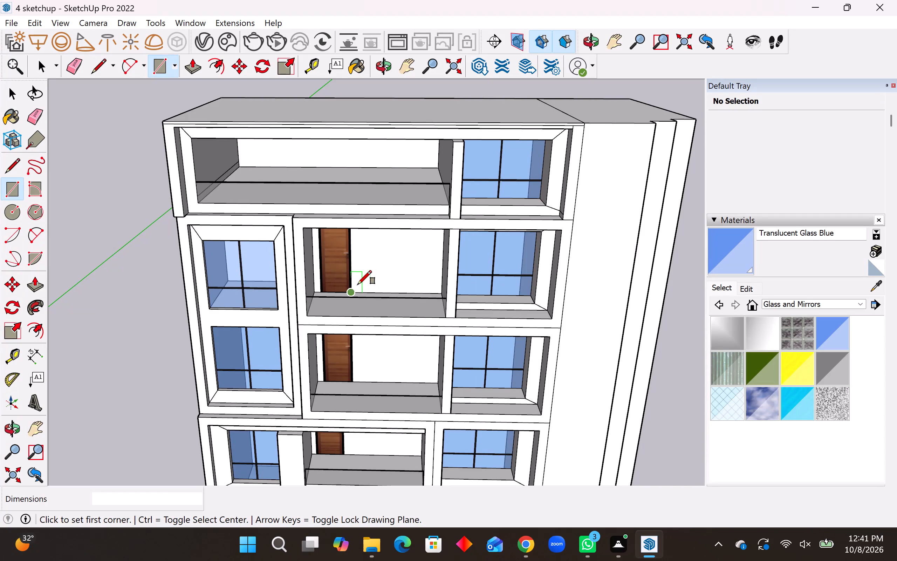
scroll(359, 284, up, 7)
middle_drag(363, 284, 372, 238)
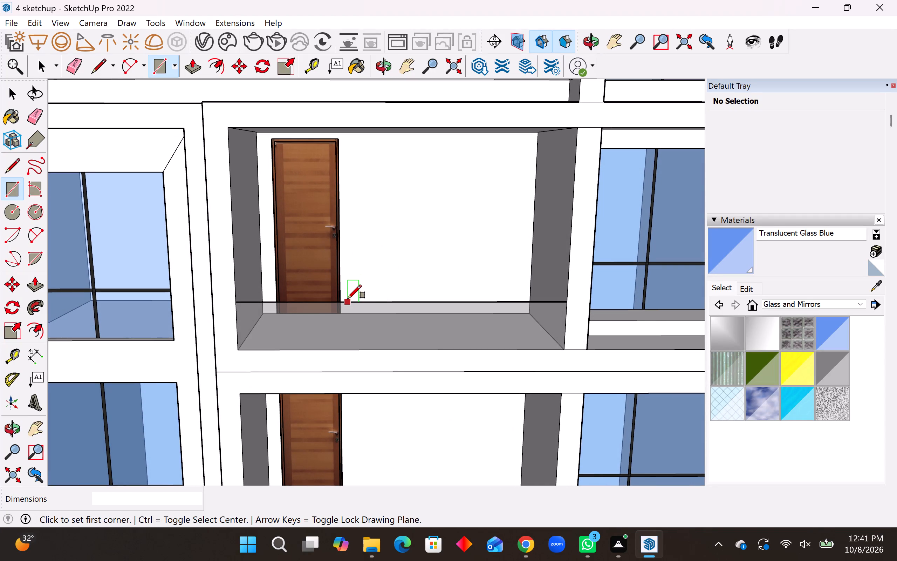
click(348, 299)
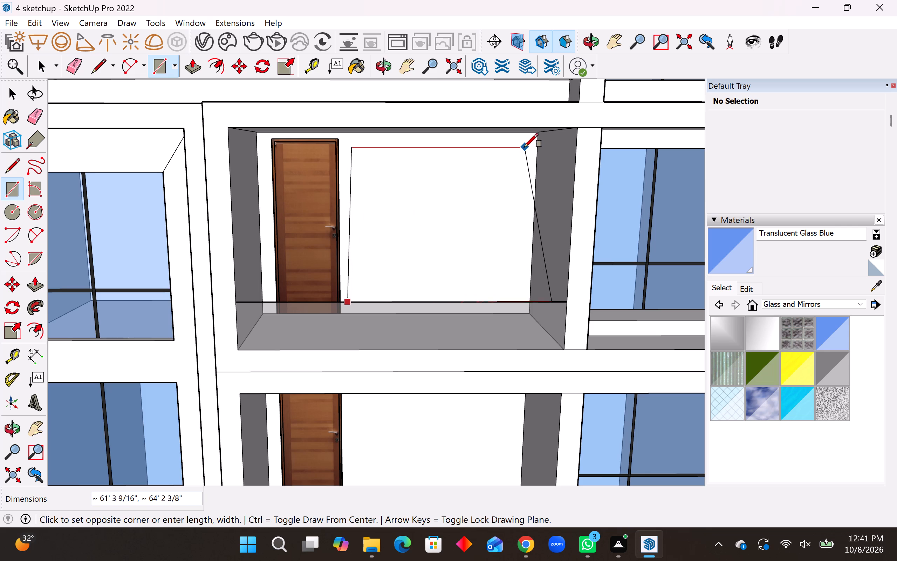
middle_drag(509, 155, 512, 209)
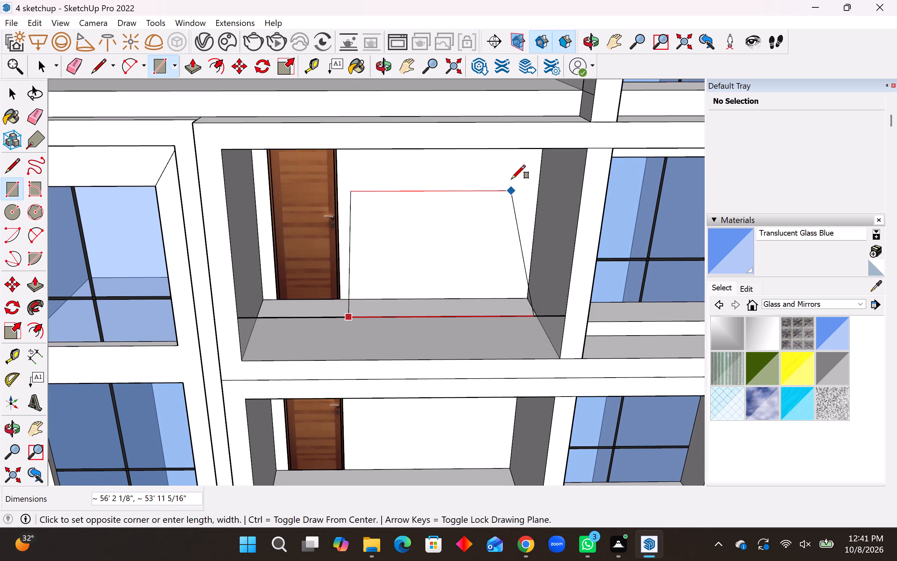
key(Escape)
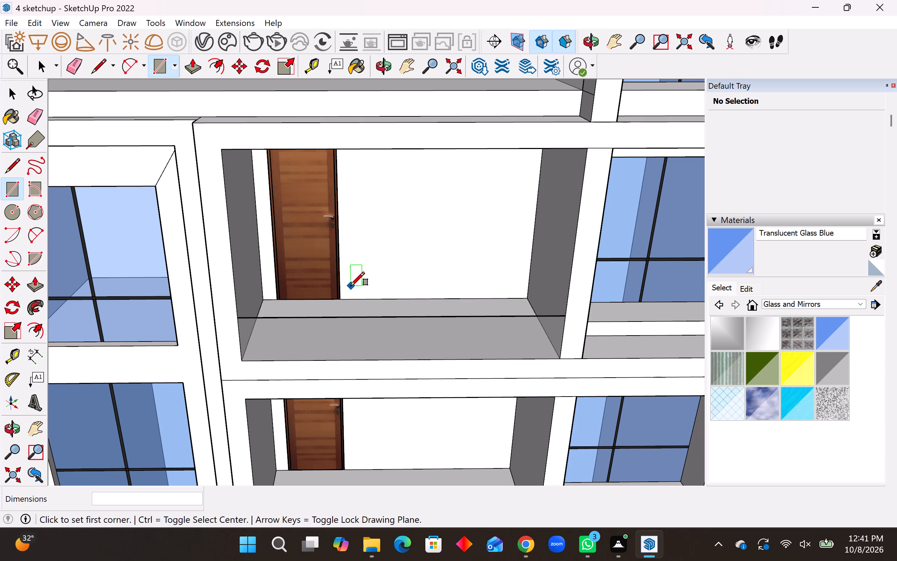
Draw a rectangle about 57' 4" by 55' 8" on the fourth-level balcony's back wall beside the wood door.
click(351, 287)
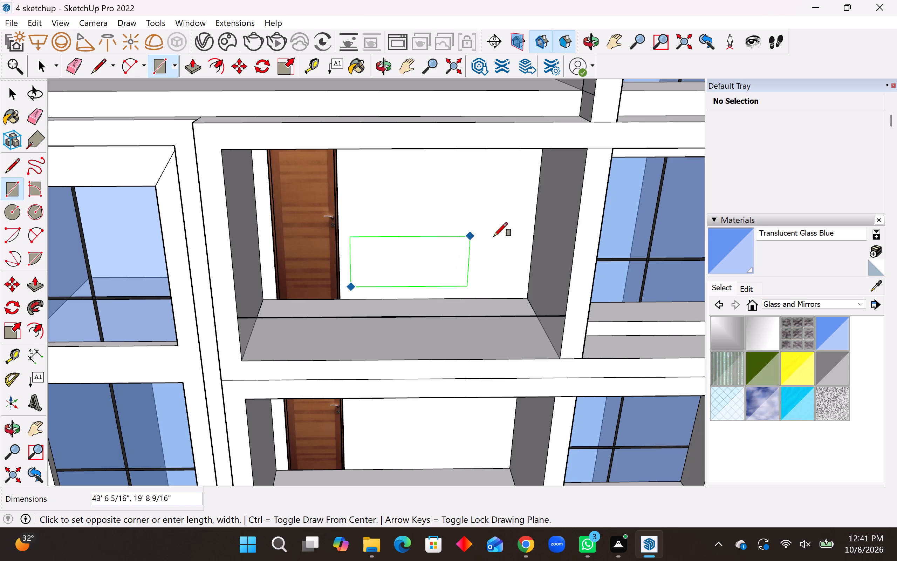
middle_drag(515, 223, 507, 144)
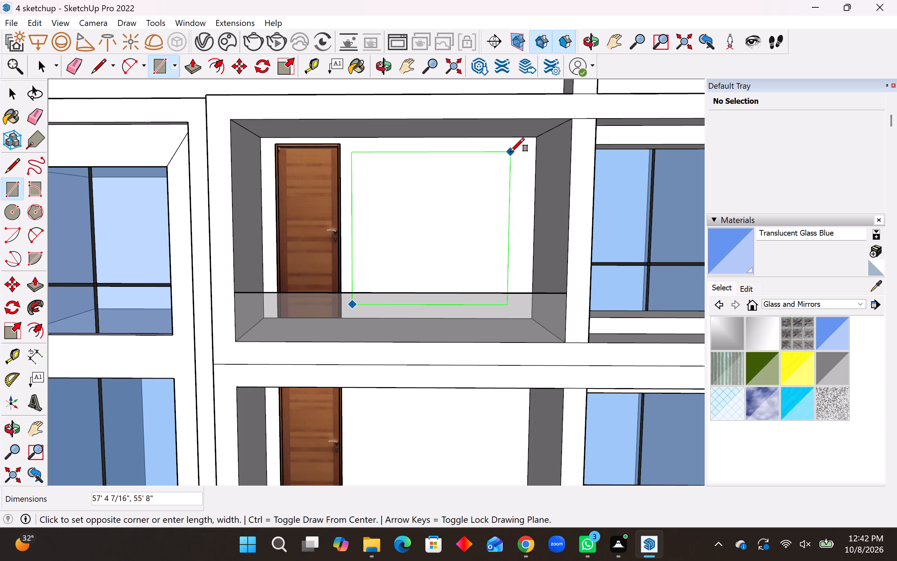
click(511, 152)
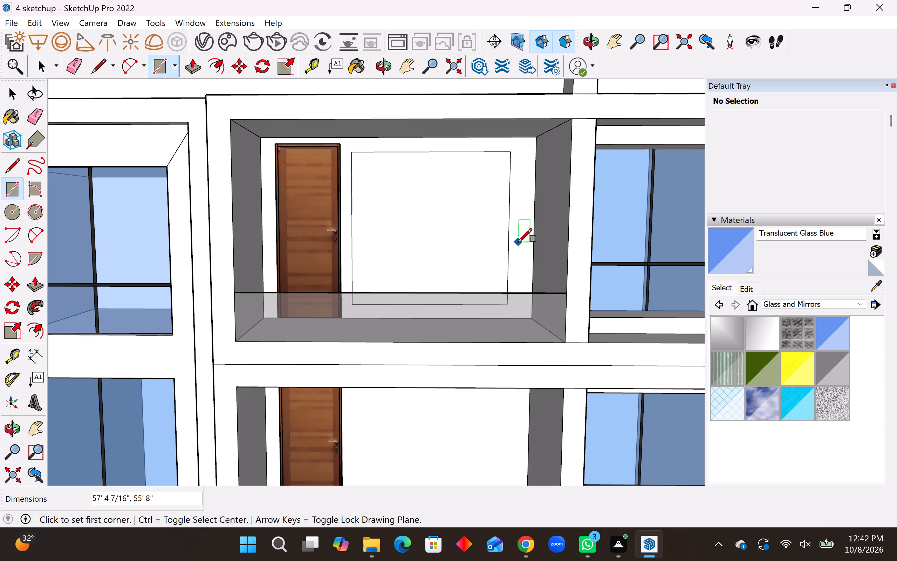
Draw a rectangle about 56' 8" by 54' 9" on the third-level balcony's back wall beside the wood door.
scroll(467, 146, down, 5)
scroll(463, 288, down, 3)
middle_drag(464, 330, 460, 324)
scroll(437, 358, up, 5)
middle_drag(408, 356, 405, 379)
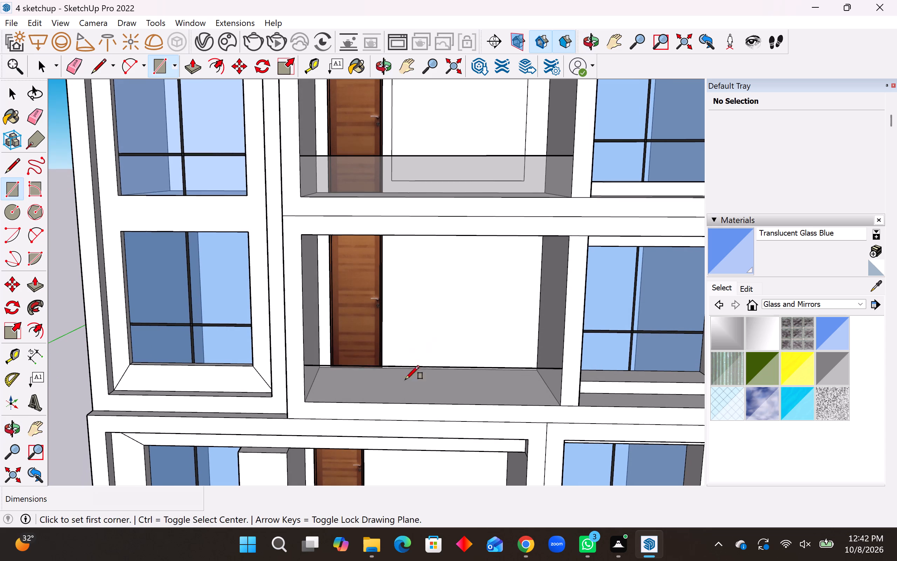
click(393, 357)
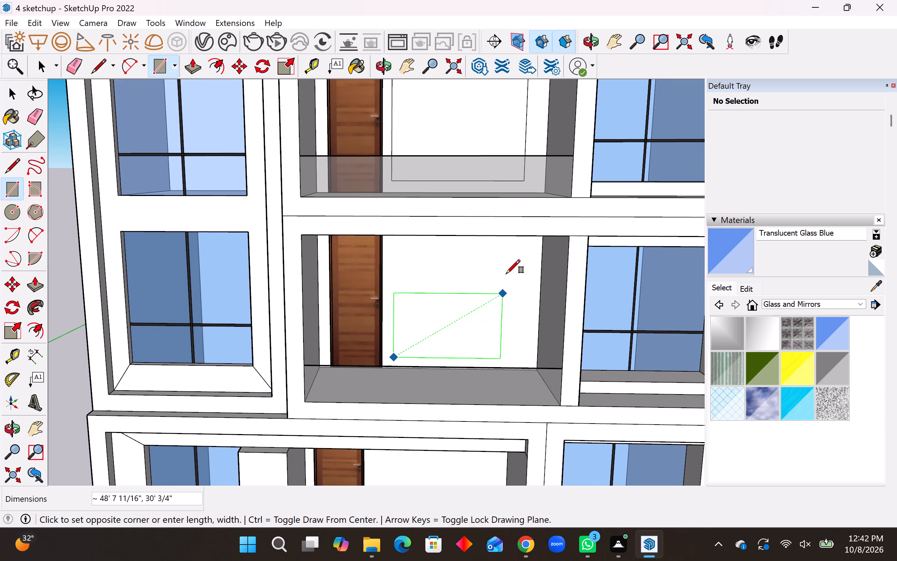
middle_drag(521, 244, 518, 201)
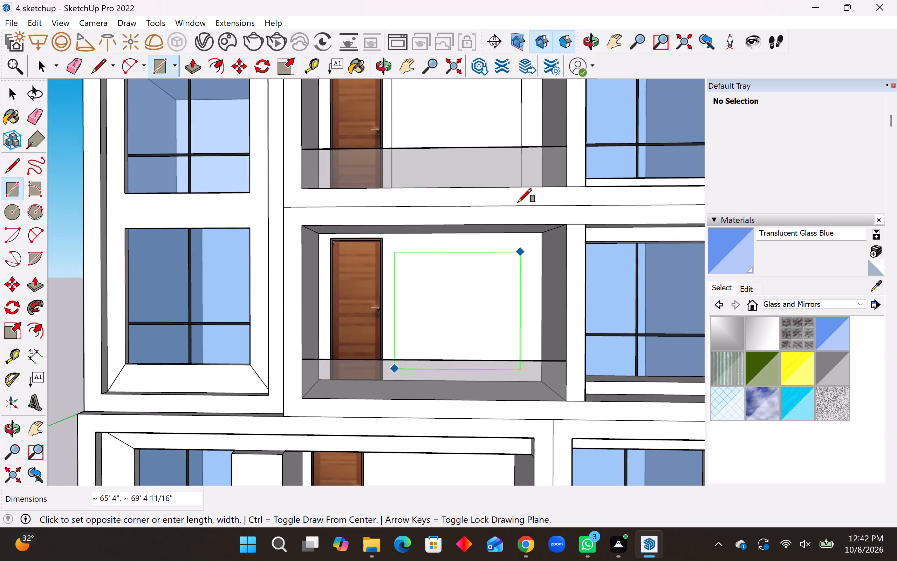
click(522, 246)
Draw a rectangle about 53' 6" by 41' 11" on the second-lowest balcony's back wall beside the wood door.
scroll(478, 167, down, 3)
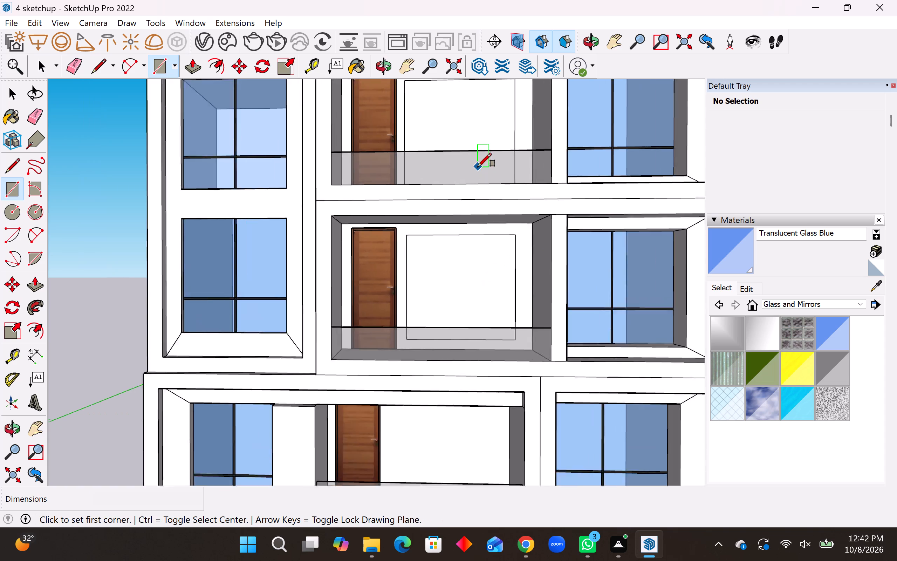
scroll(478, 167, down, 4)
scroll(489, 358, up, 9)
middle_drag(453, 305, 453, 304)
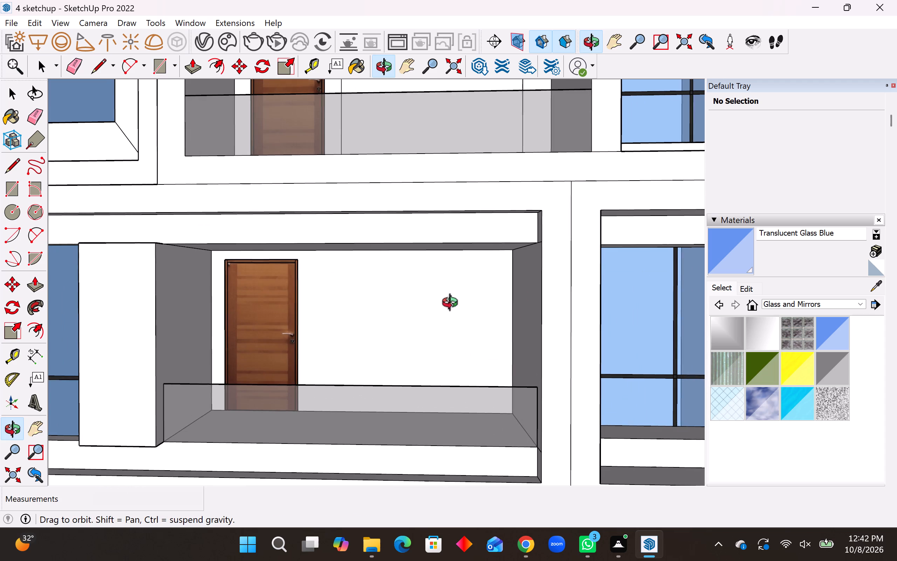
middle_drag(453, 304, 452, 323)
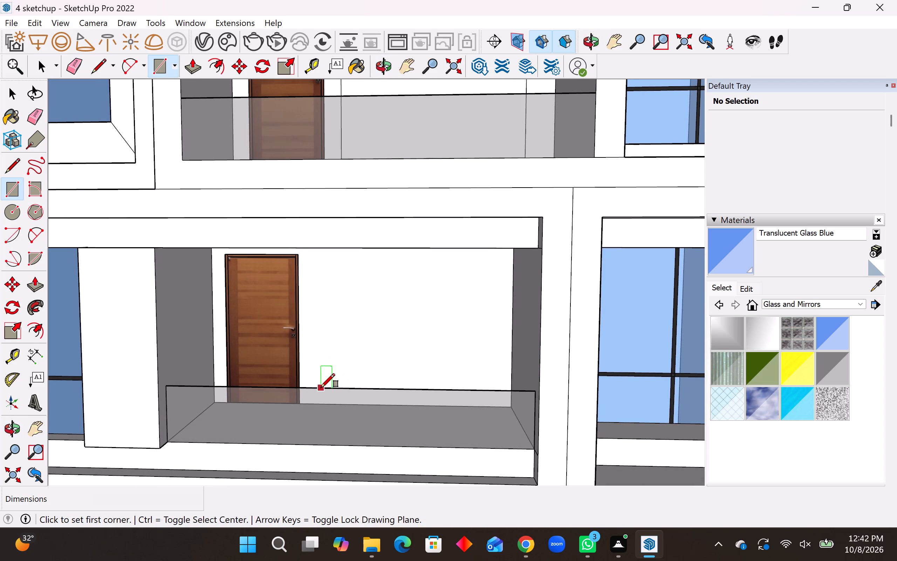
middle_drag(321, 387, 321, 411)
scroll(320, 369, up, 3)
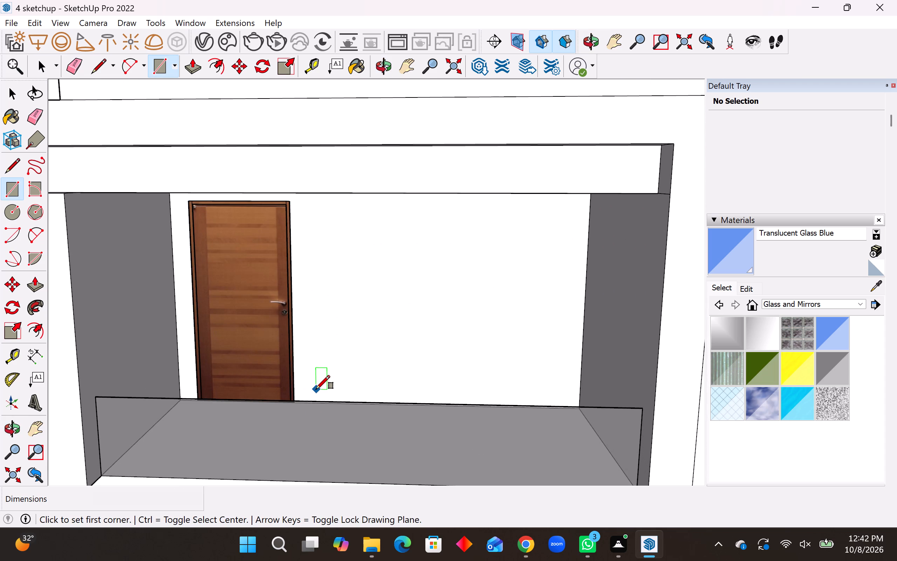
click(316, 389)
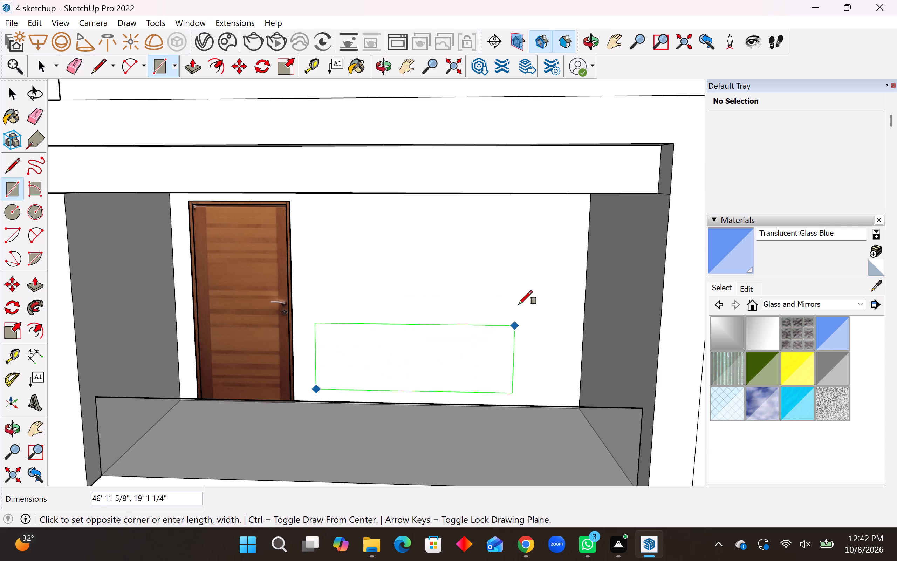
click(548, 214)
Draw a rectangle about 53' 11" by 43' 6" on the lowest balcony's back wall beside the wood door.
scroll(515, 171, down, 7)
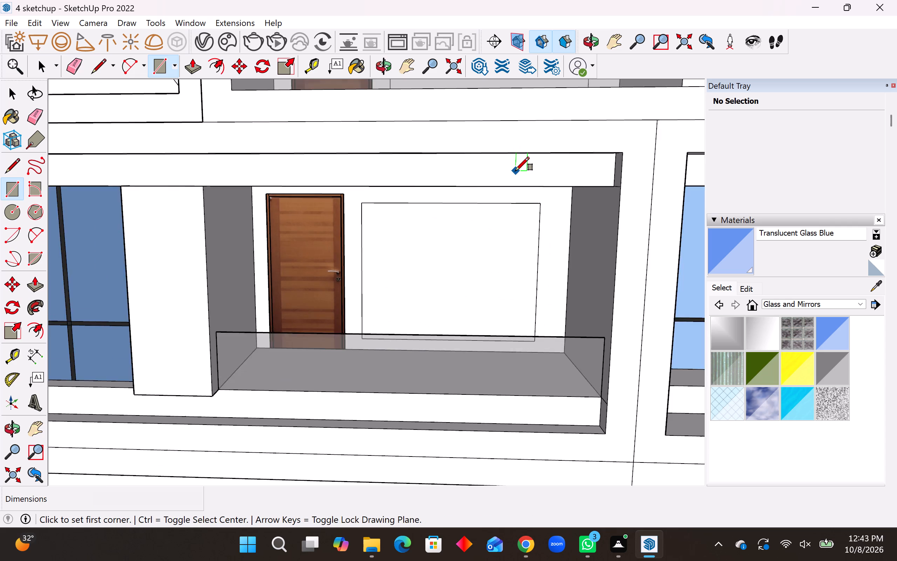
scroll(515, 171, down, 7)
middle_drag(527, 297, 505, 271)
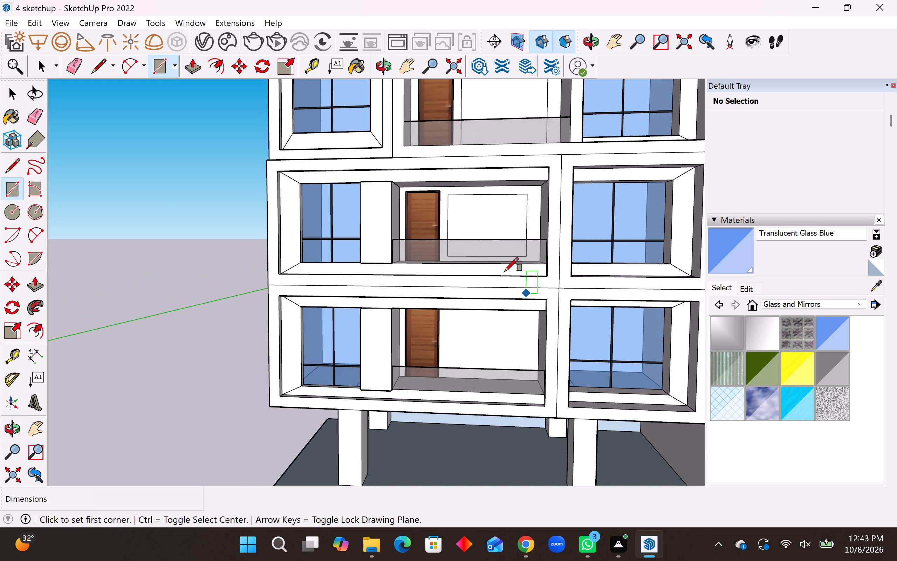
scroll(534, 280, down, 7)
middle_drag(552, 297, 569, 294)
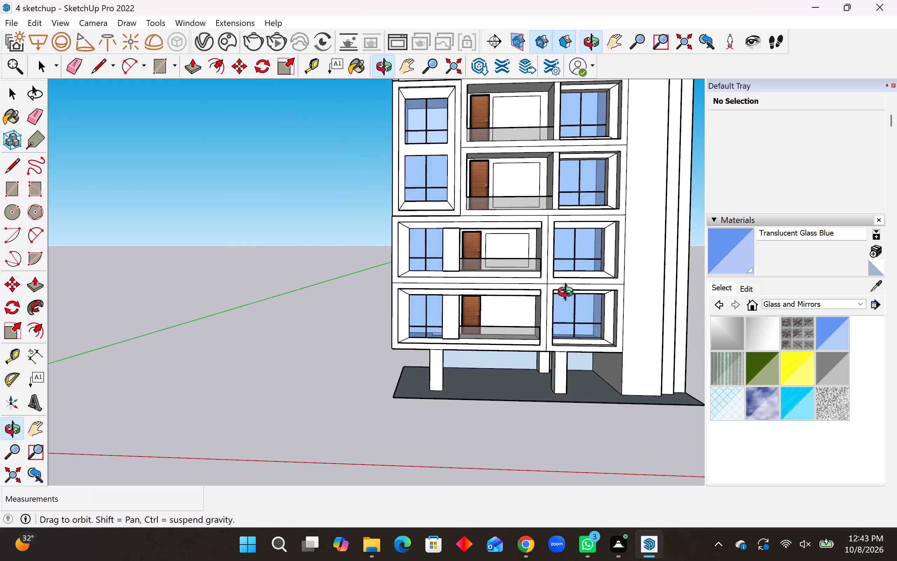
middle_drag(569, 294, 569, 294)
middle_drag(574, 294, 568, 293)
scroll(529, 318, up, 8)
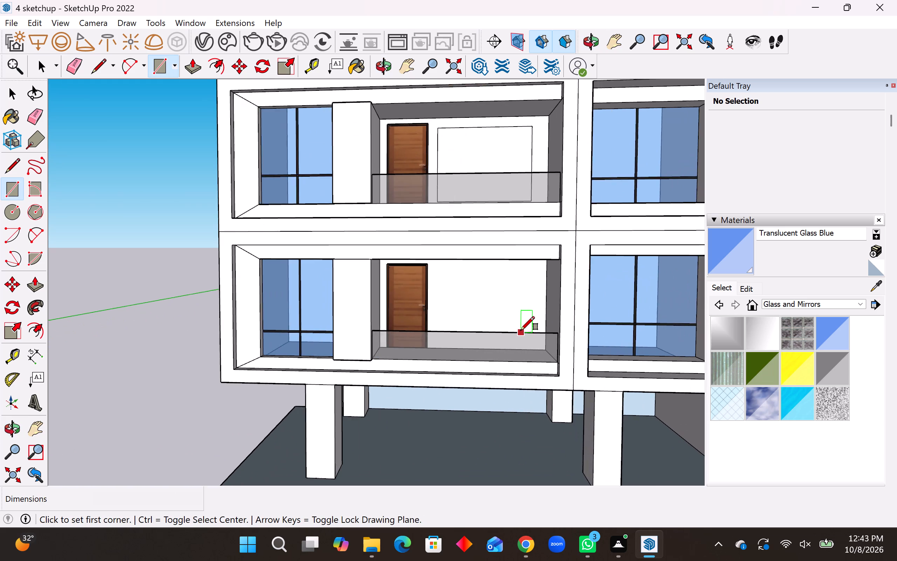
scroll(520, 330, up, 2)
middle_drag(496, 321, 498, 361)
scroll(454, 350, up, 7)
middle_drag(433, 324, 433, 354)
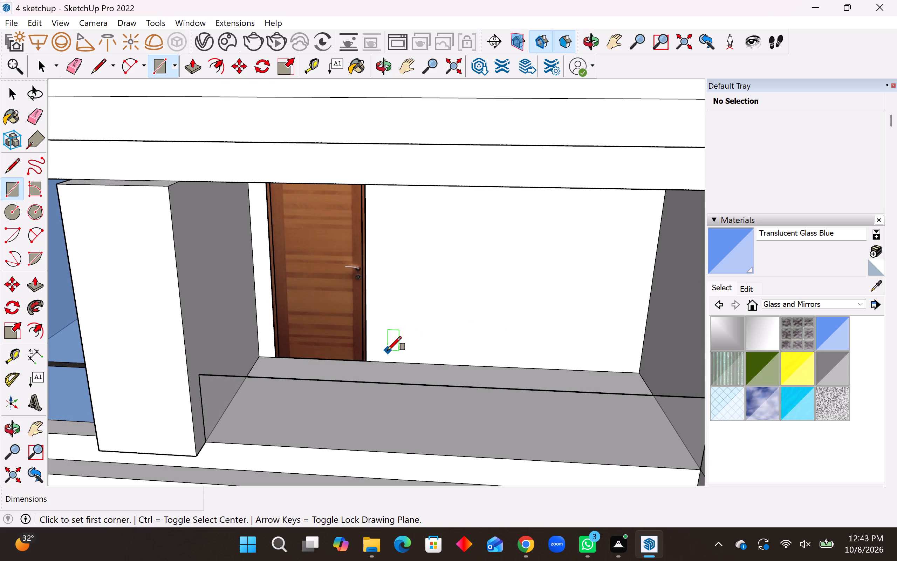
click(388, 350)
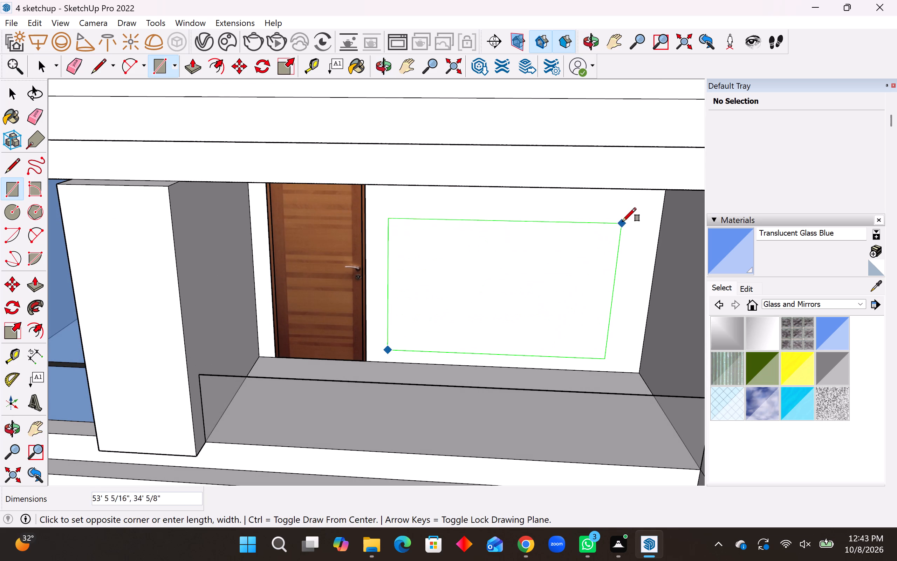
middle_drag(624, 216, 614, 180)
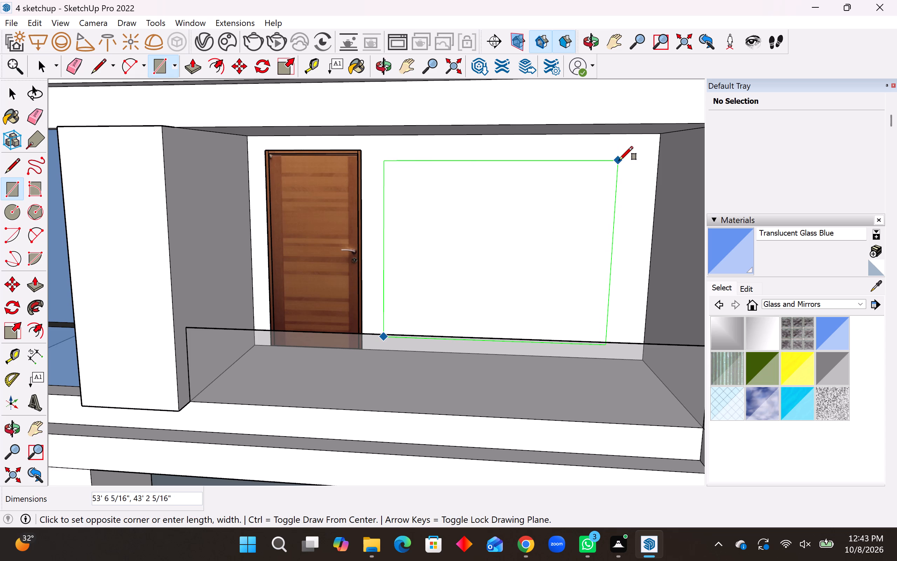
click(621, 159)
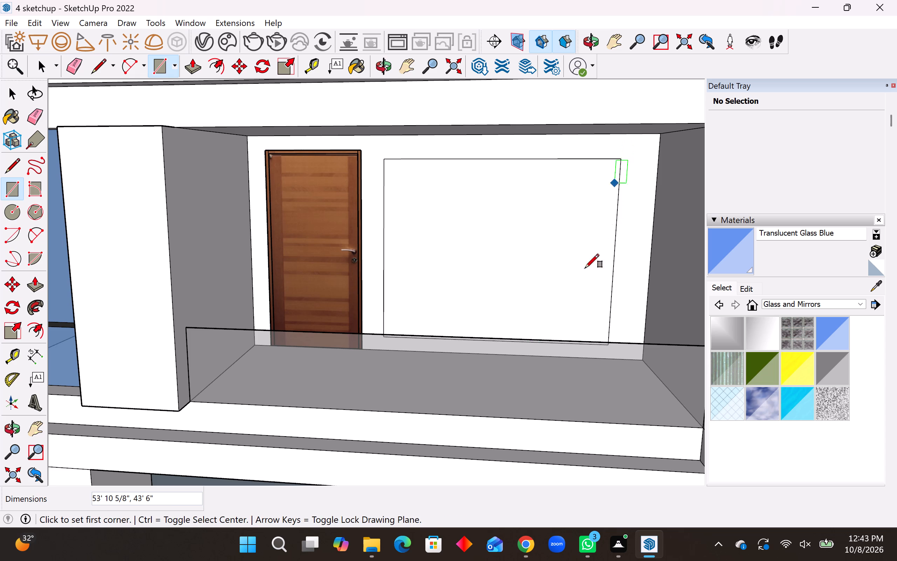
key(space)
Examine the whole facade and the rectangles drawn on the four balcony back walls.
scroll(499, 351, down, 17)
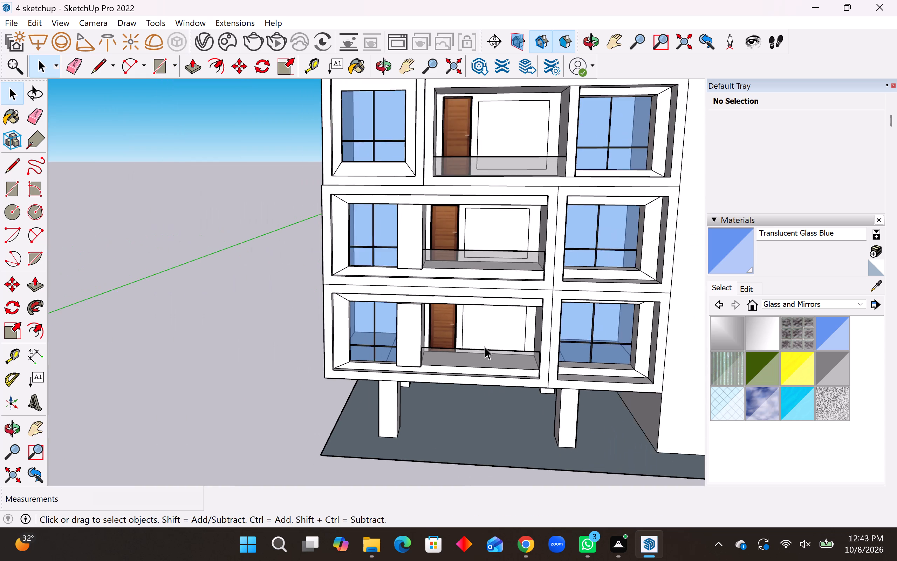
scroll(485, 347, down, 7)
middle_drag(479, 343, 473, 319)
scroll(502, 332, up, 2)
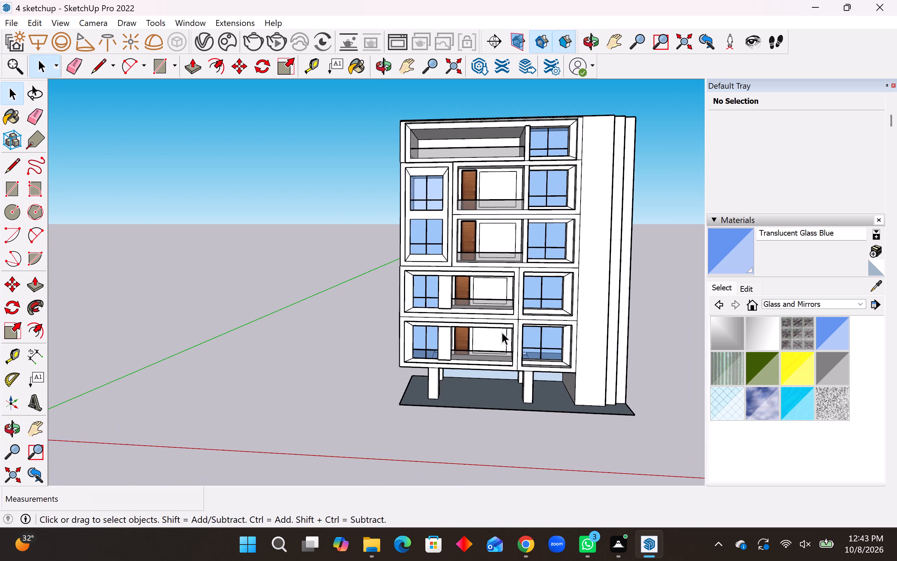
scroll(502, 332, up, 1)
scroll(459, 345, down, 2)
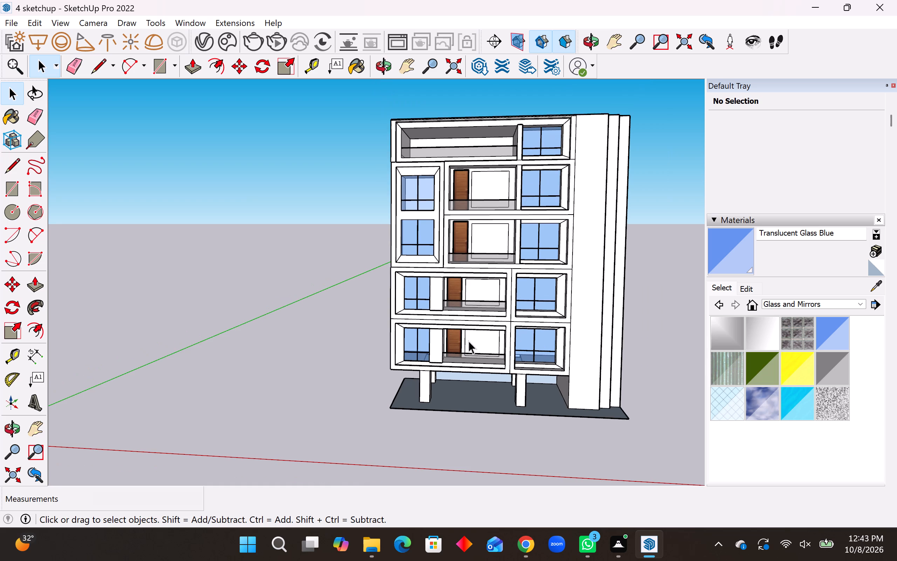
middle_drag(505, 336, 516, 329)
scroll(433, 343, up, 3)
scroll(433, 343, down, 3)
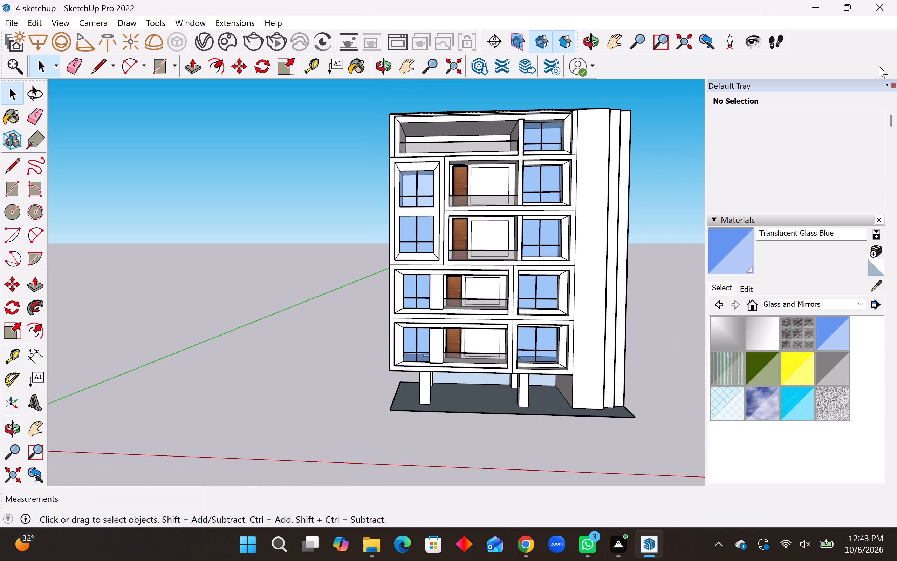
Look through the Downloads folder for a model file to import, and close the Import dialog.
click(8, 24)
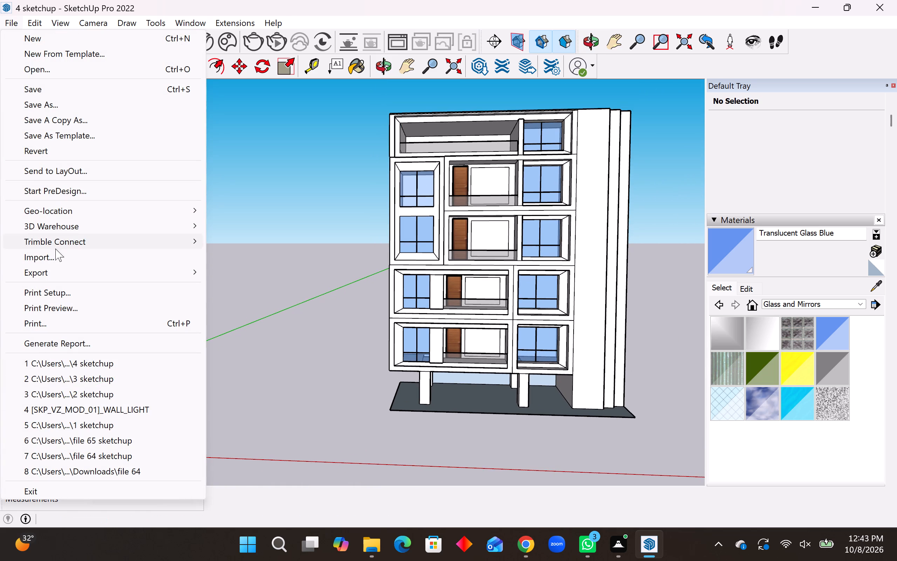
click(55, 257)
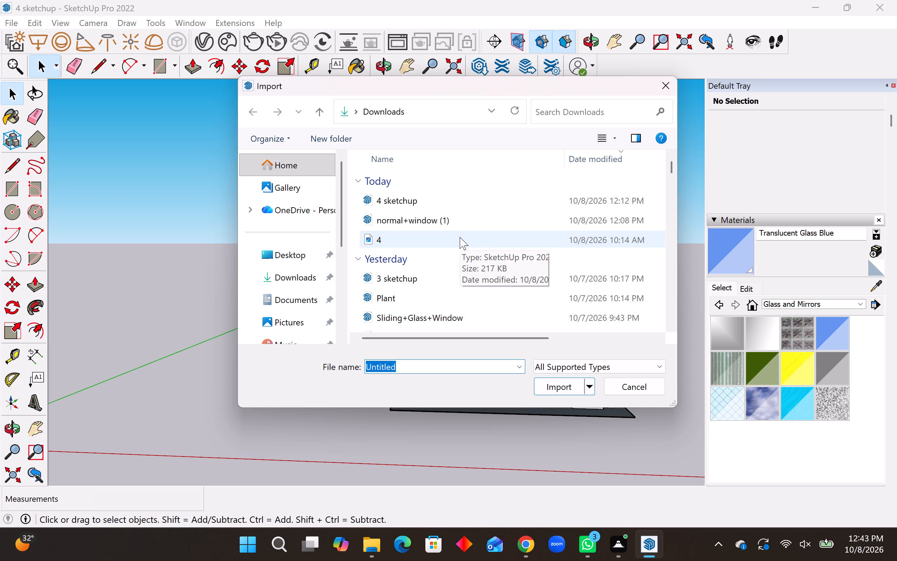
scroll(455, 303, down, 1)
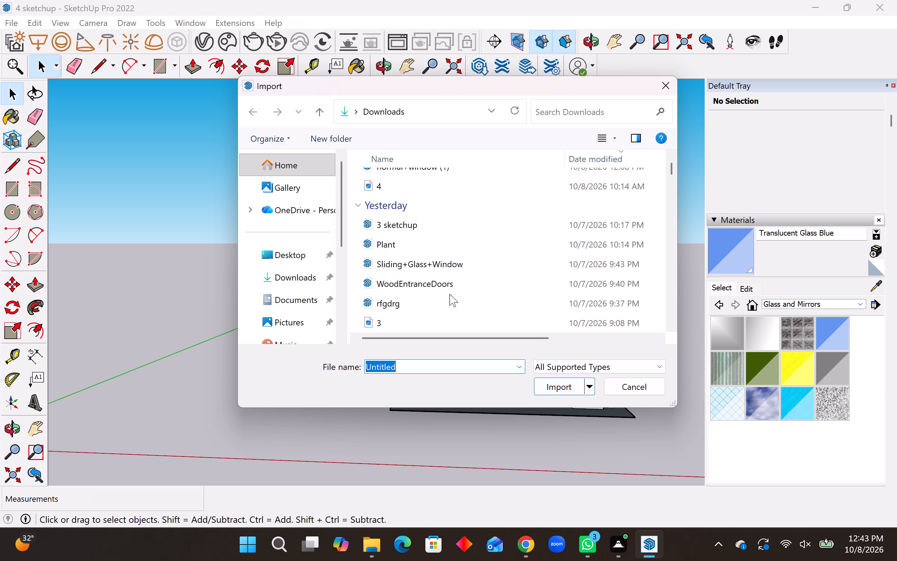
scroll(431, 297, down, 2)
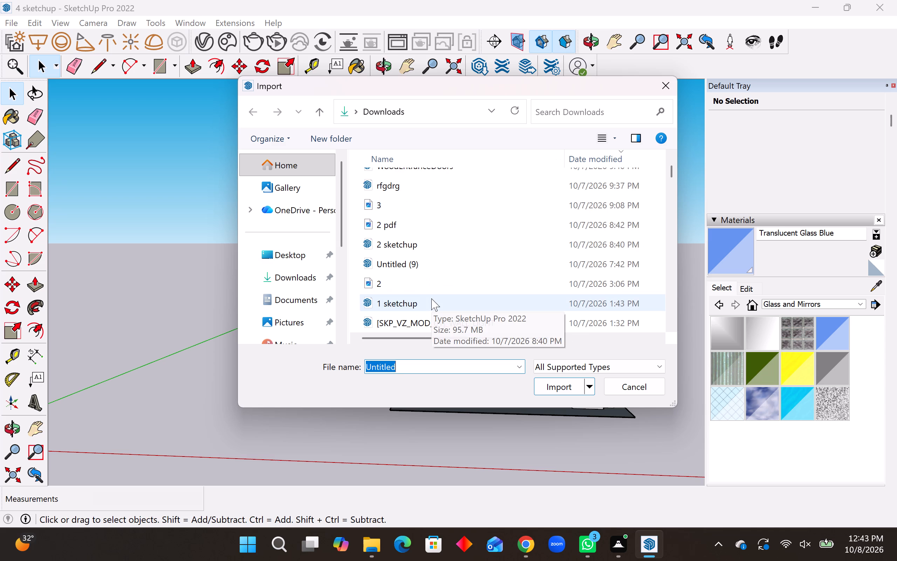
scroll(431, 298, down, 2)
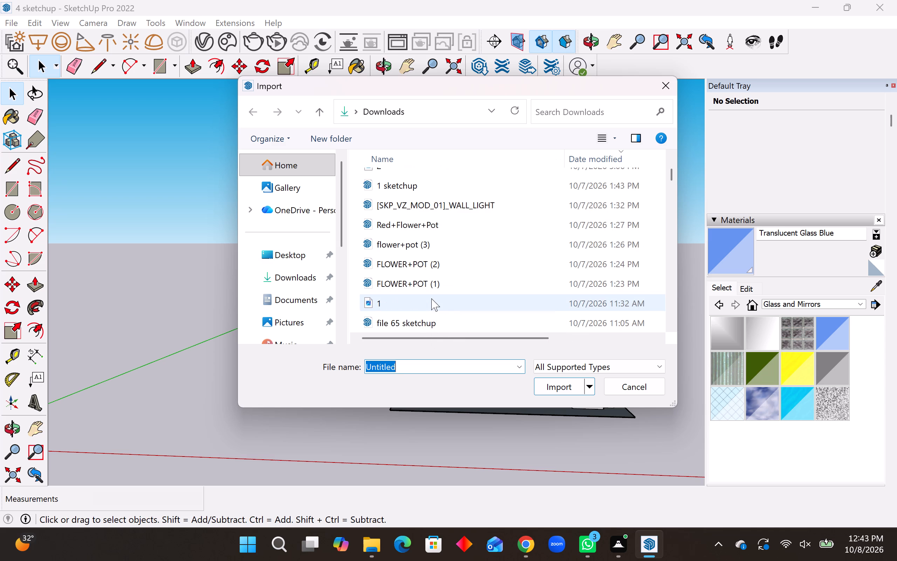
scroll(431, 298, down, 2)
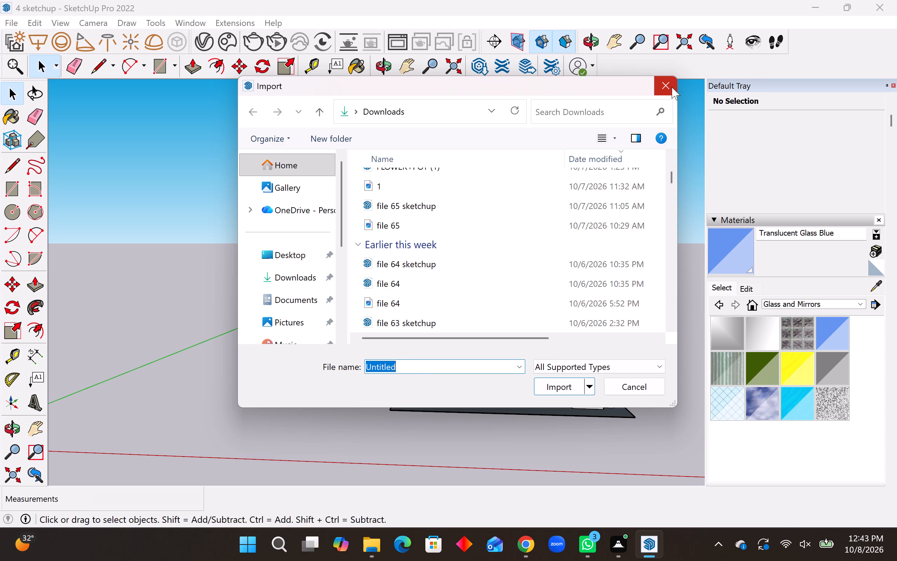
click(672, 87)
Switch to Chrome and examine the 3D Warehouse results for "glass windows" to choose a window model for the balcony back walls.
click(526, 540)
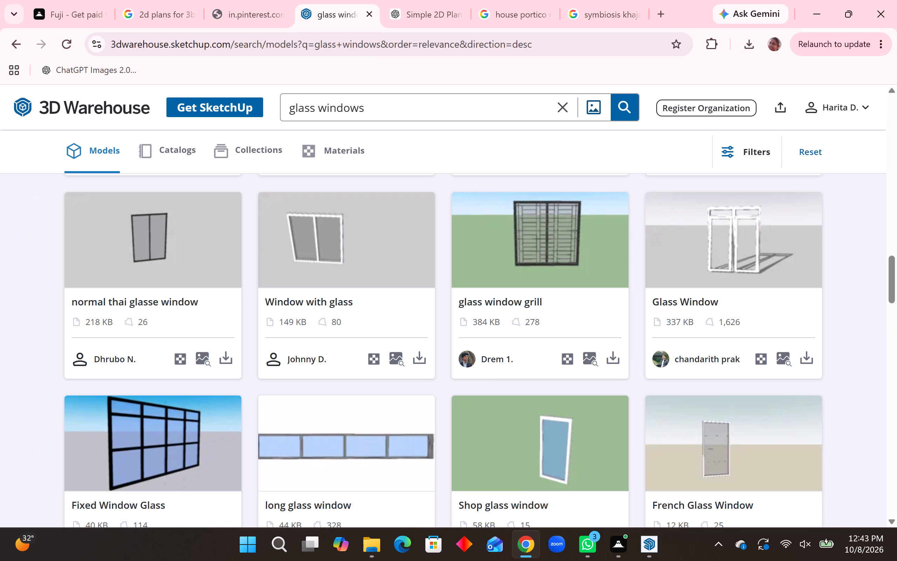
scroll(492, 284, down, 4)
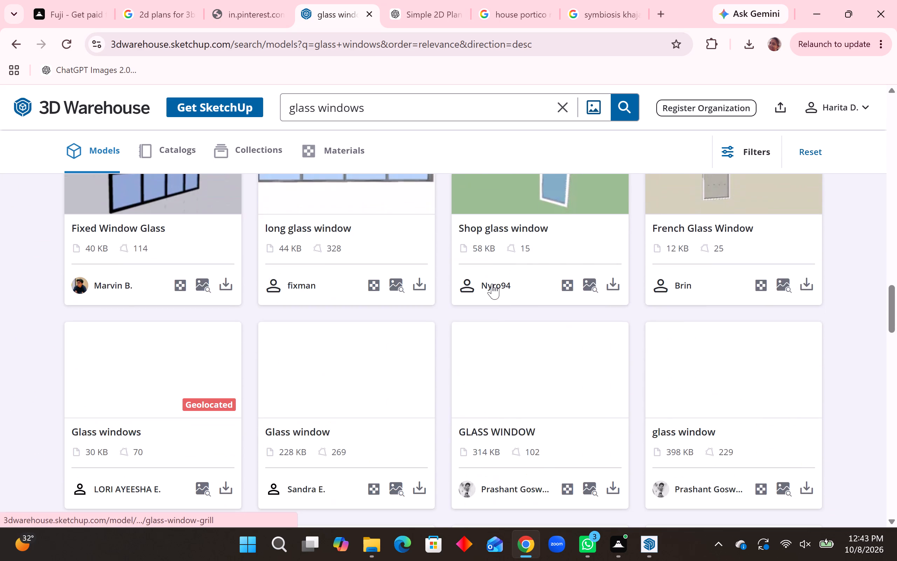
scroll(492, 284, up, 7)
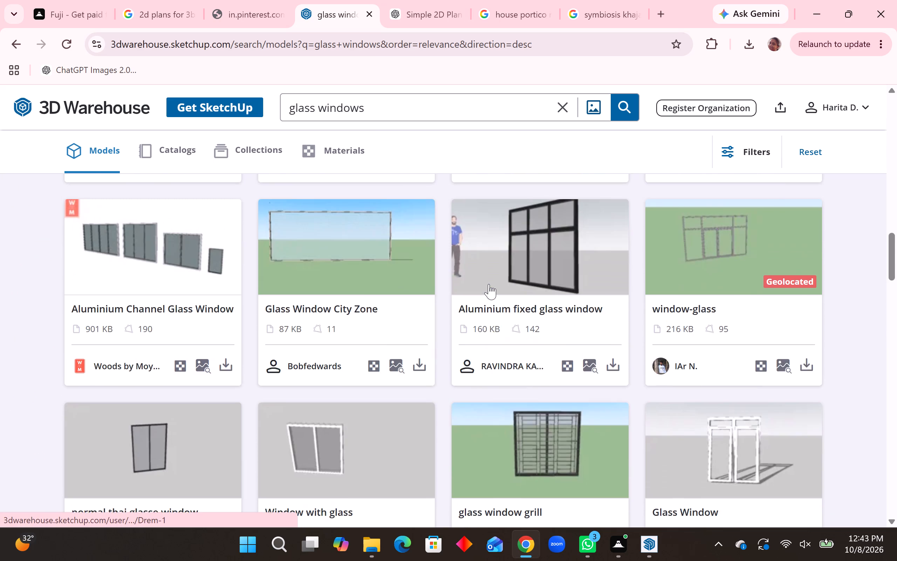
scroll(489, 284, up, 4)
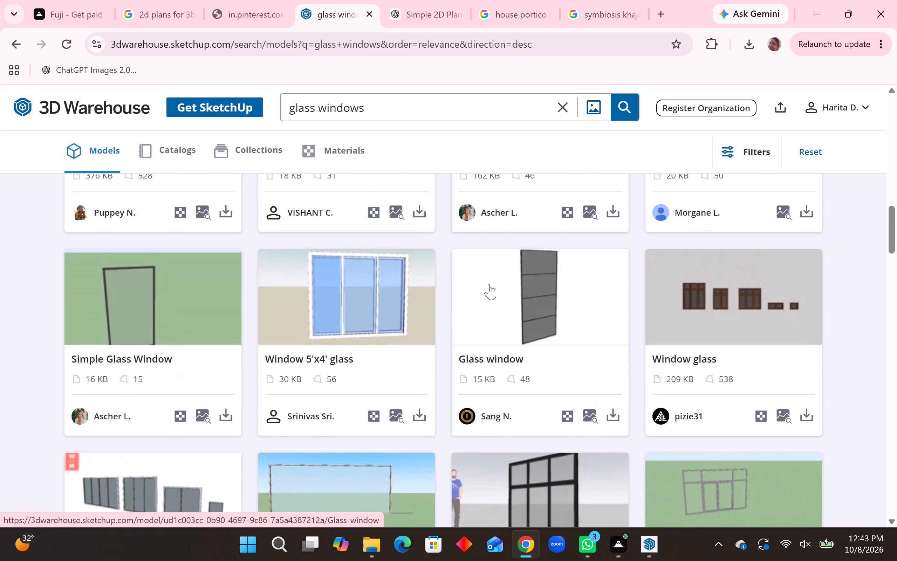
scroll(502, 312, up, 2)
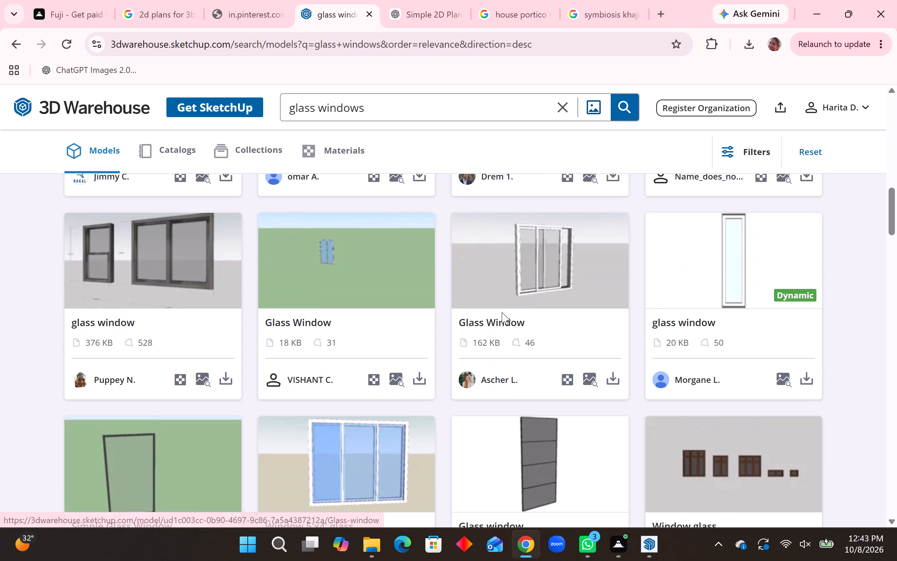
scroll(502, 312, down, 1)
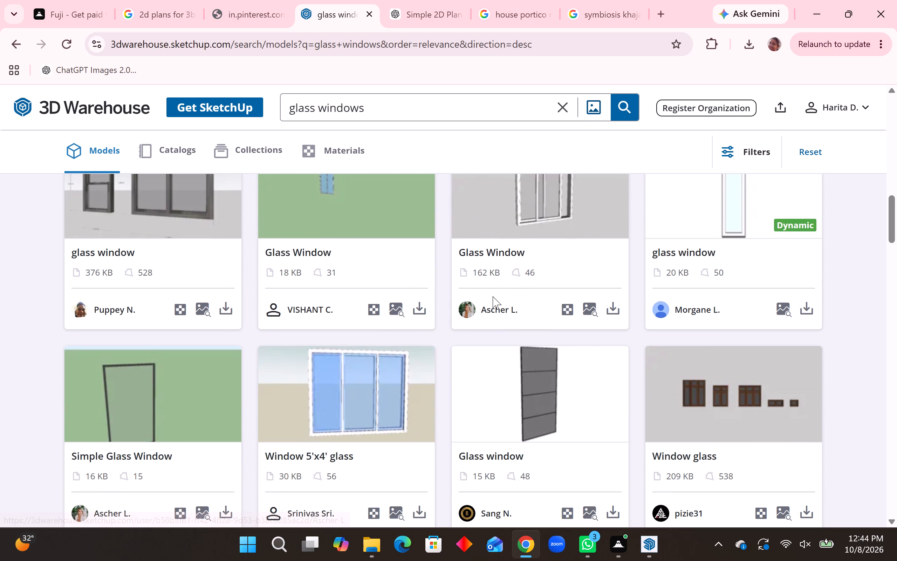
scroll(482, 306, down, 5)
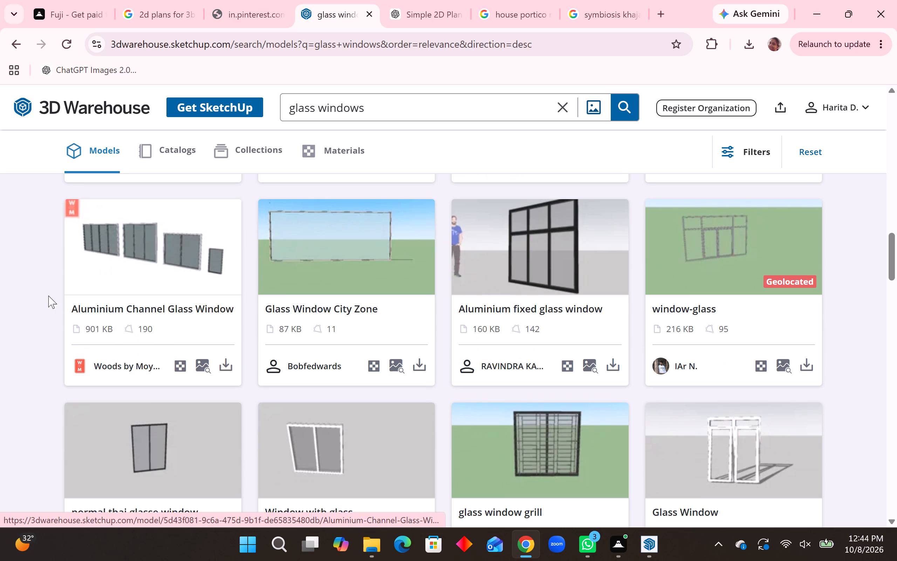
scroll(381, 258, down, 4)
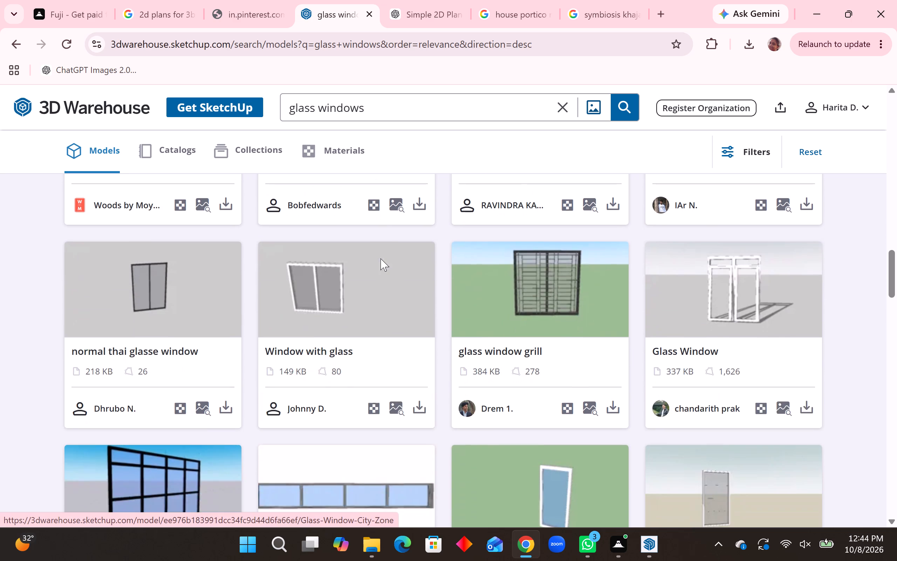
scroll(381, 258, down, 5)
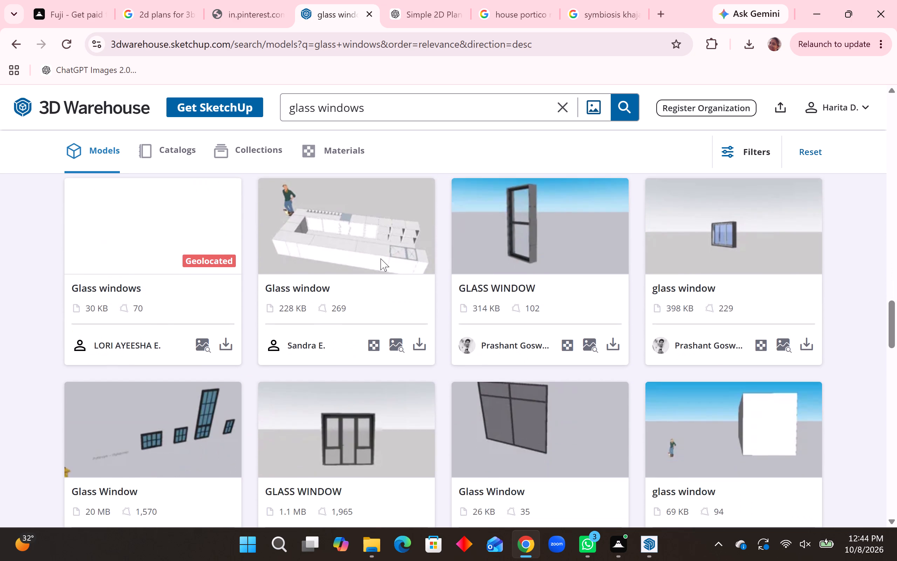
scroll(381, 258, down, 6)
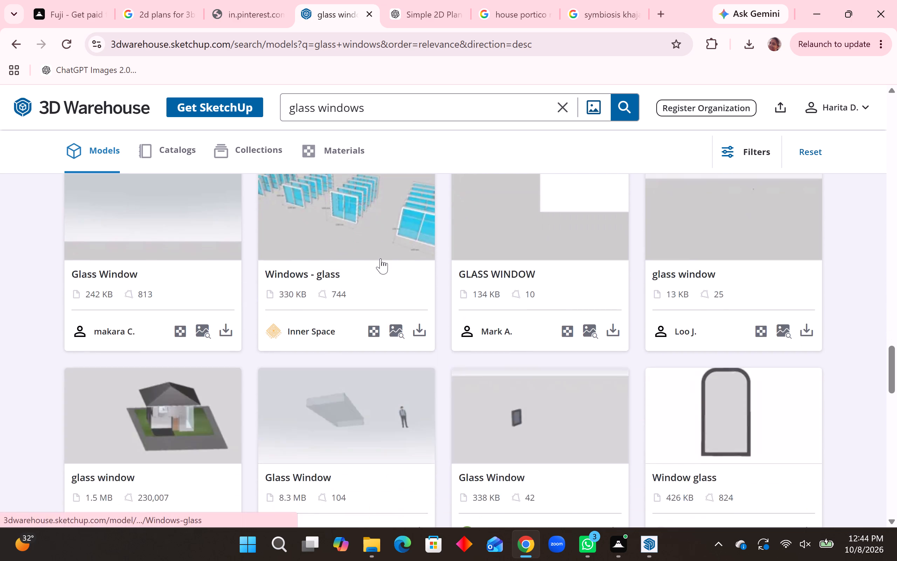
scroll(381, 258, down, 9)
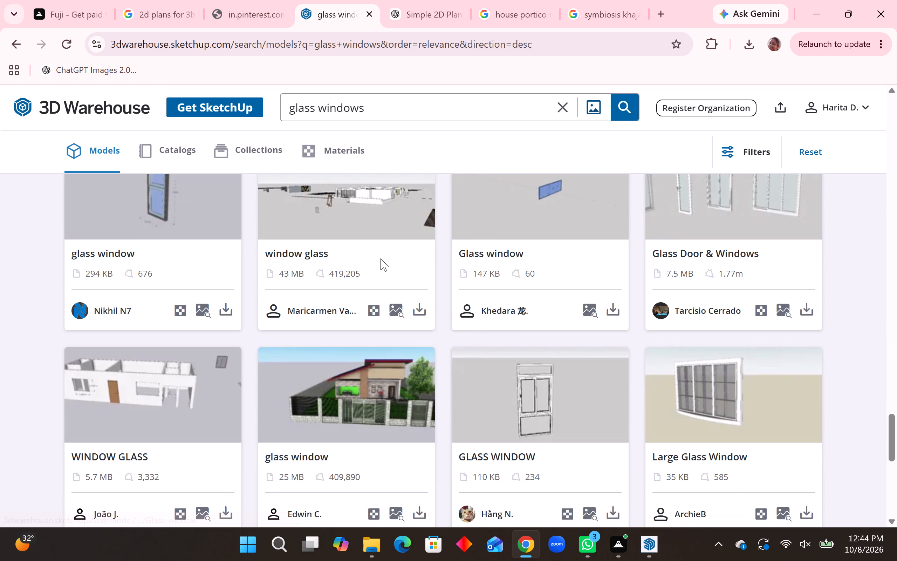
scroll(381, 258, down, 3)
scroll(381, 258, up, 8)
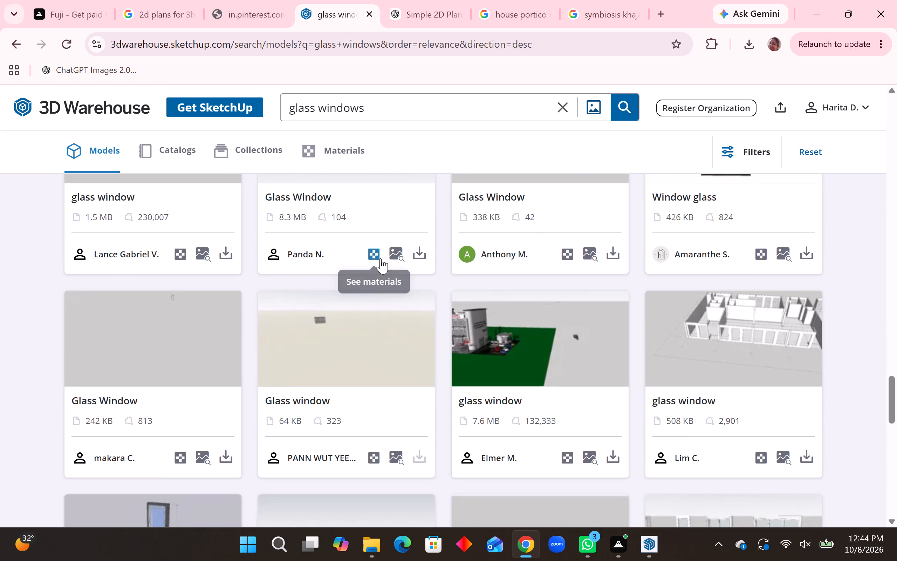
scroll(381, 258, up, 3)
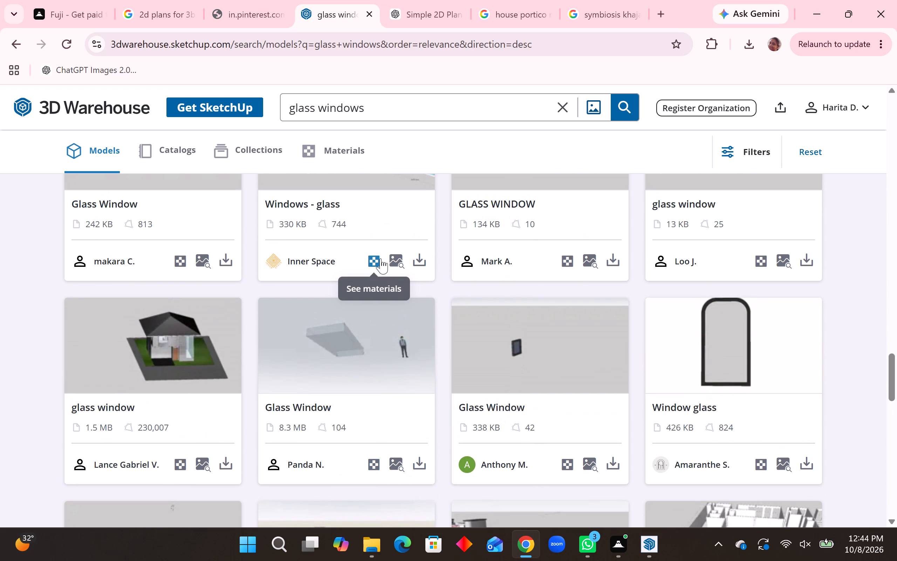
scroll(381, 258, up, 4)
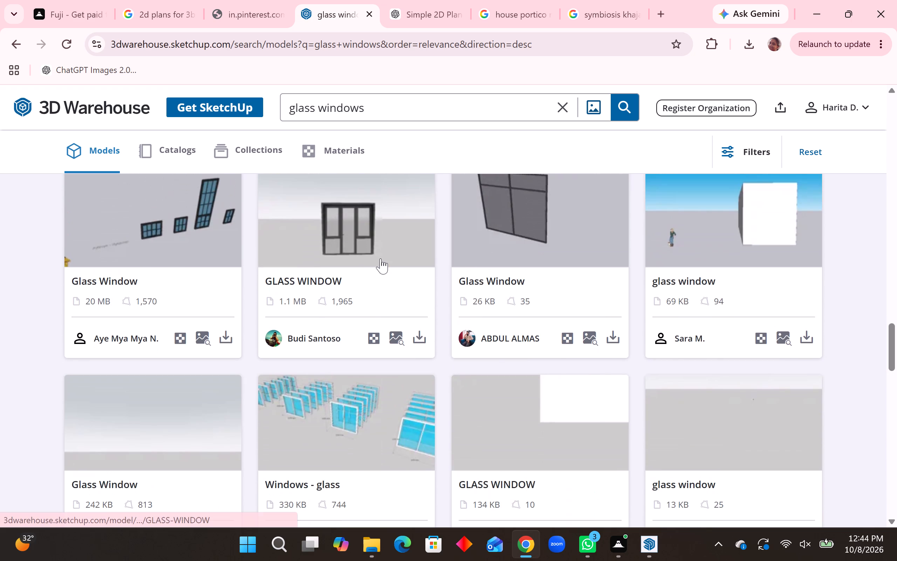
scroll(381, 258, up, 8)
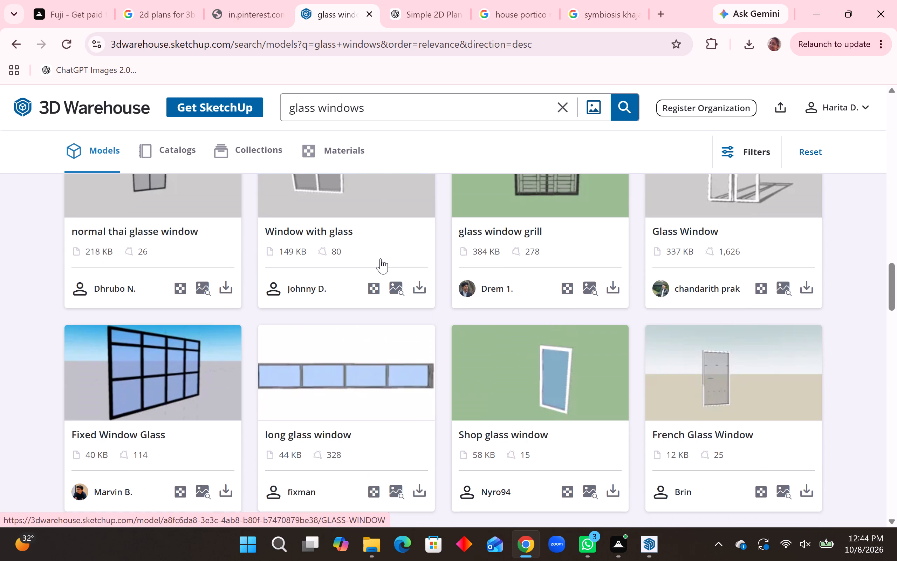
scroll(381, 258, up, 3)
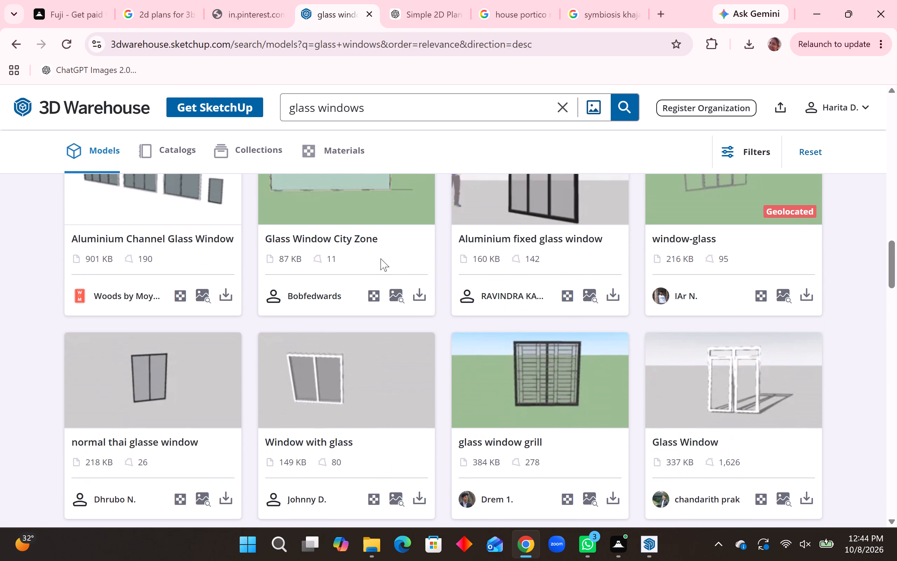
scroll(381, 258, up, 3)
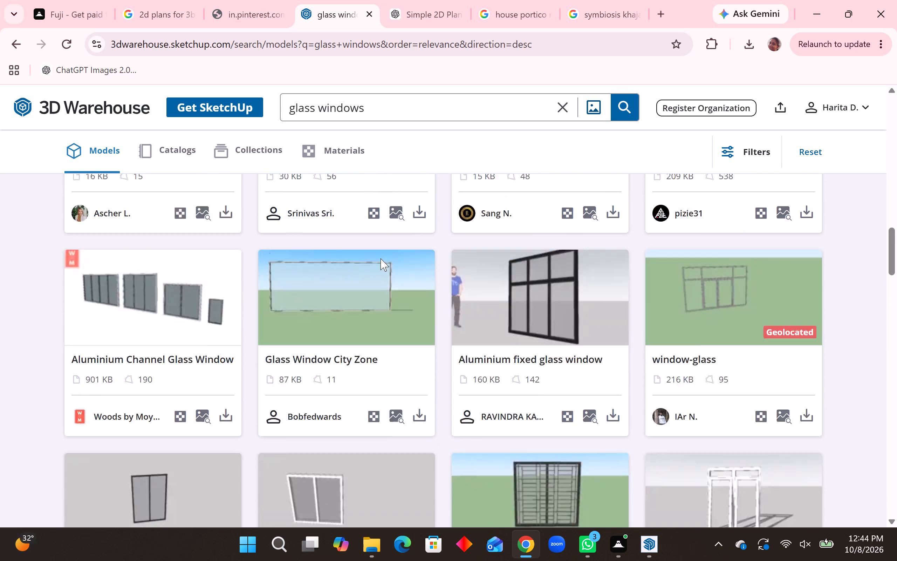
scroll(381, 258, up, 3)
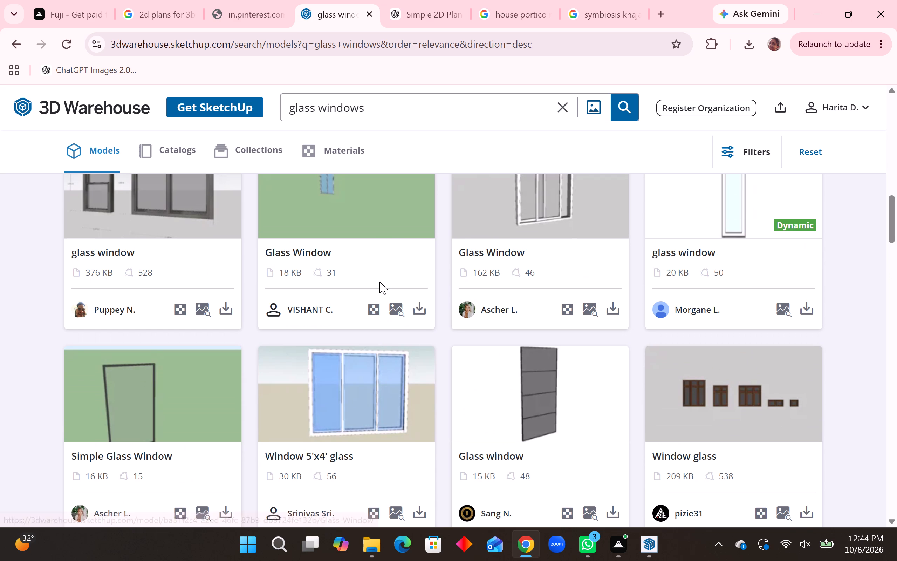
scroll(379, 282, up, 5)
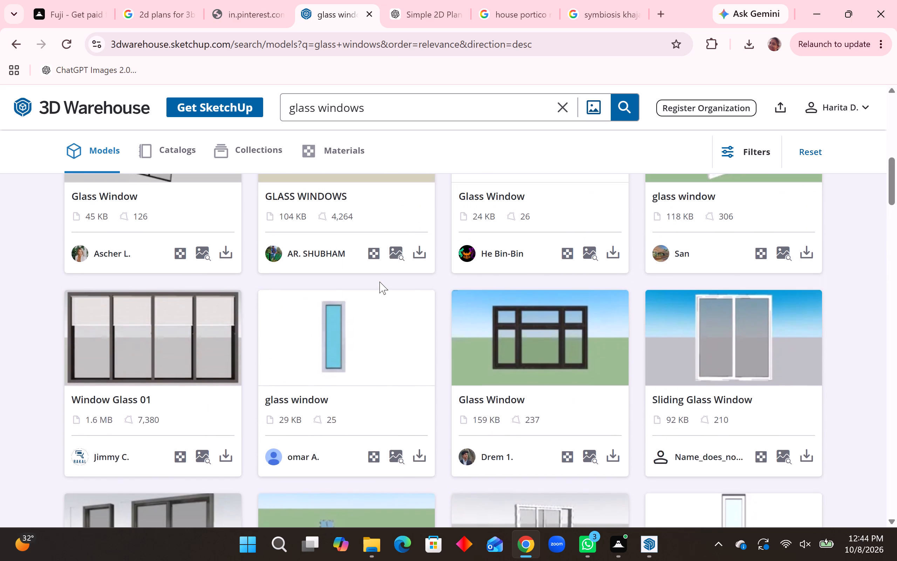
scroll(379, 282, up, 3)
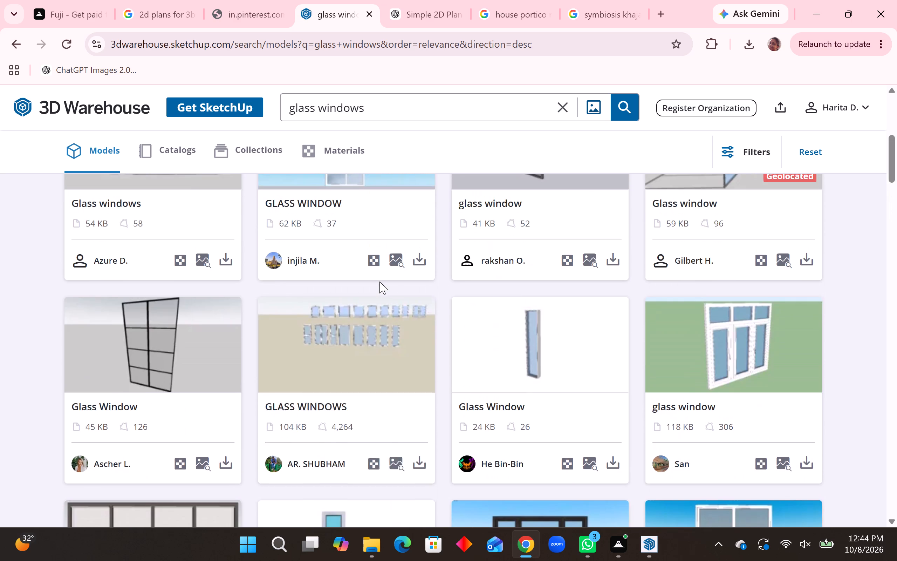
scroll(379, 282, up, 2)
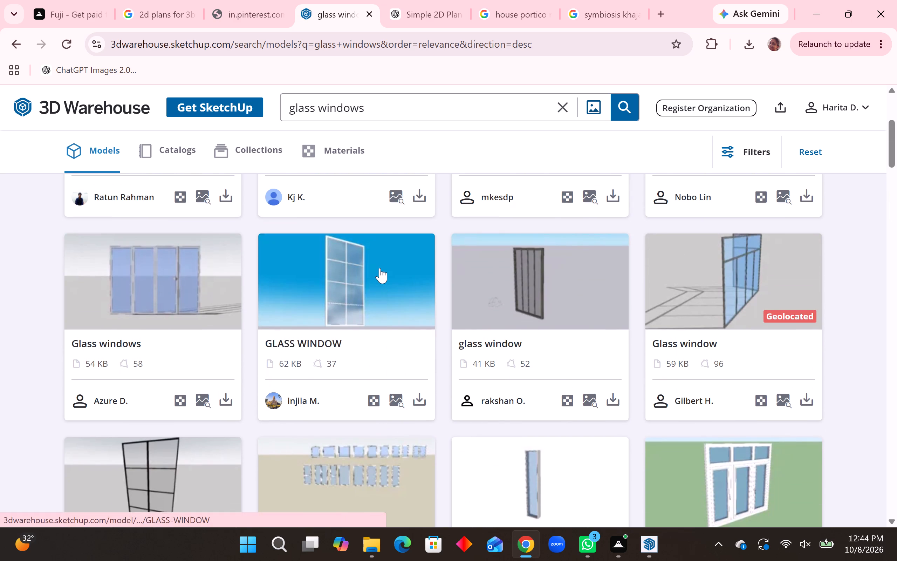
scroll(541, 304, up, 2)
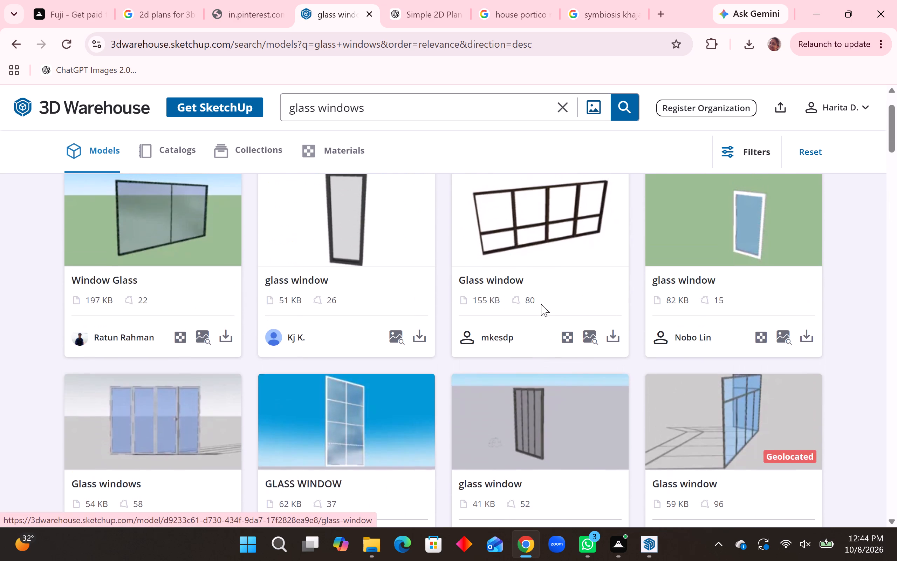
scroll(541, 304, up, 3)
scroll(541, 304, down, 3)
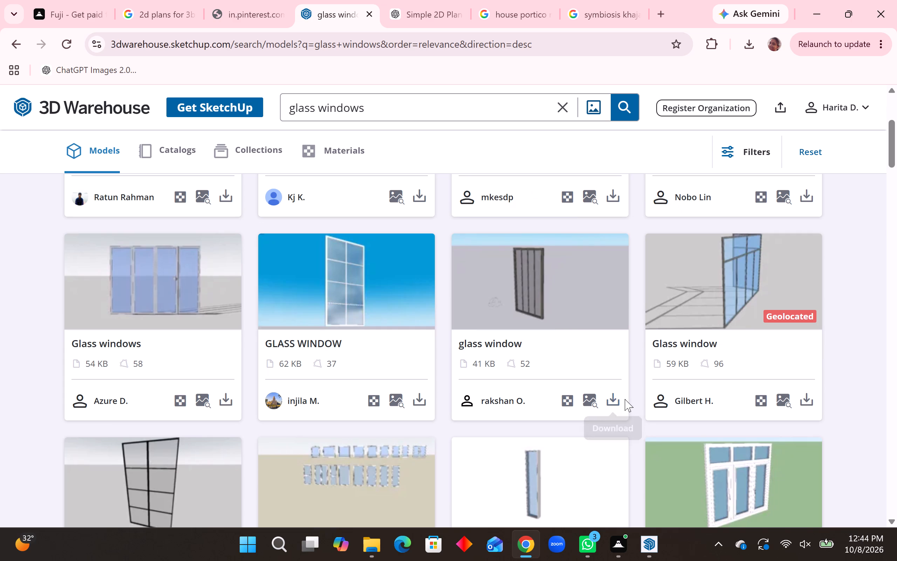
Try to download the 41 KB dark-framed glass window as a SketchUp file, play the promotional video for extra downloads, and decline the subscription.
click(612, 396)
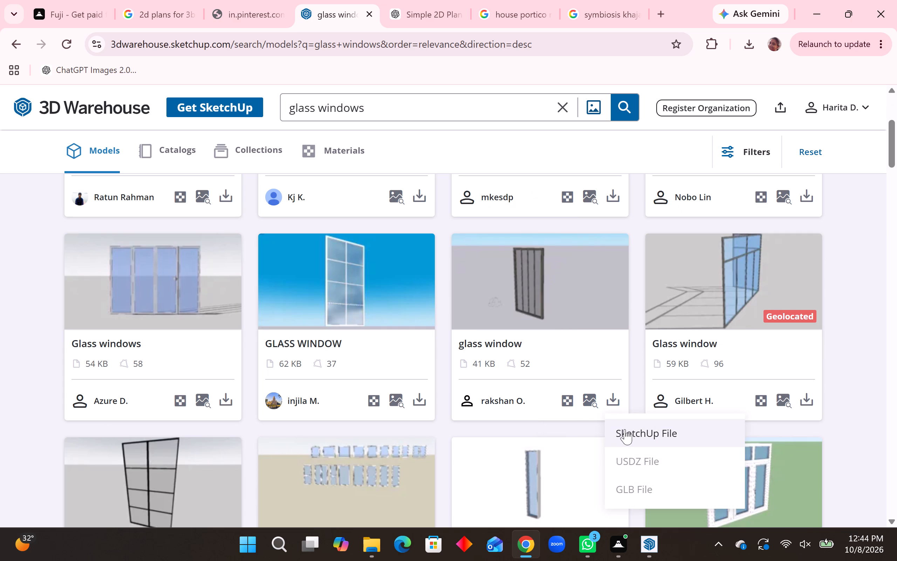
click(625, 429)
scroll(526, 316, down, 4)
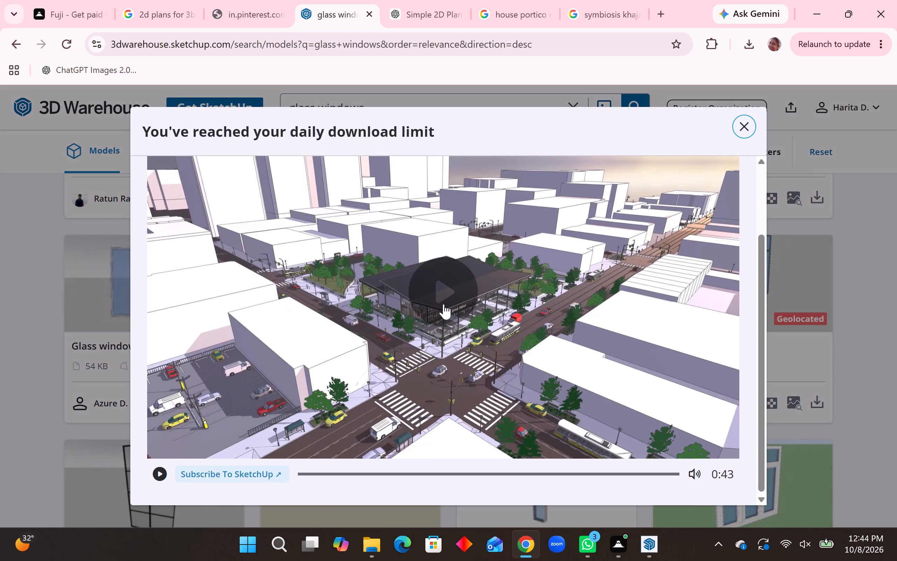
click(449, 299)
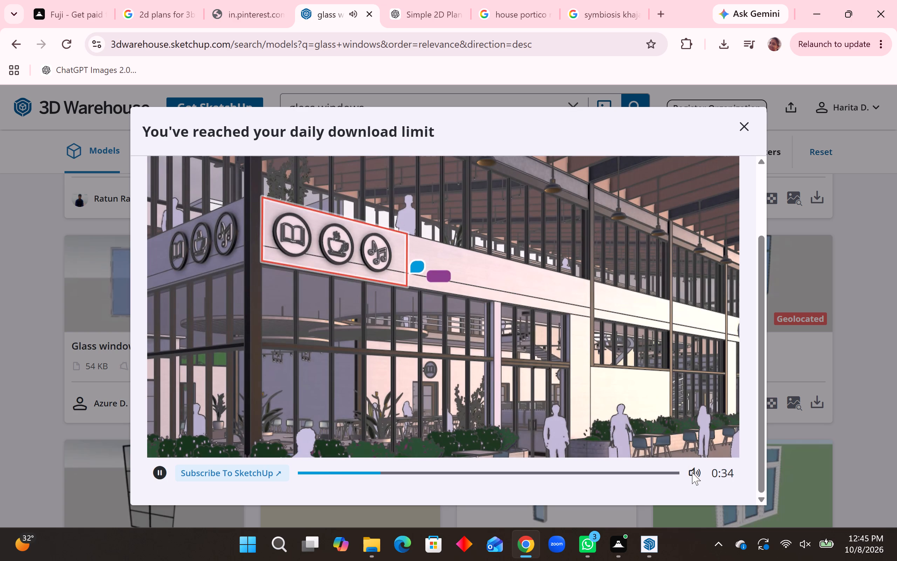
click(700, 433)
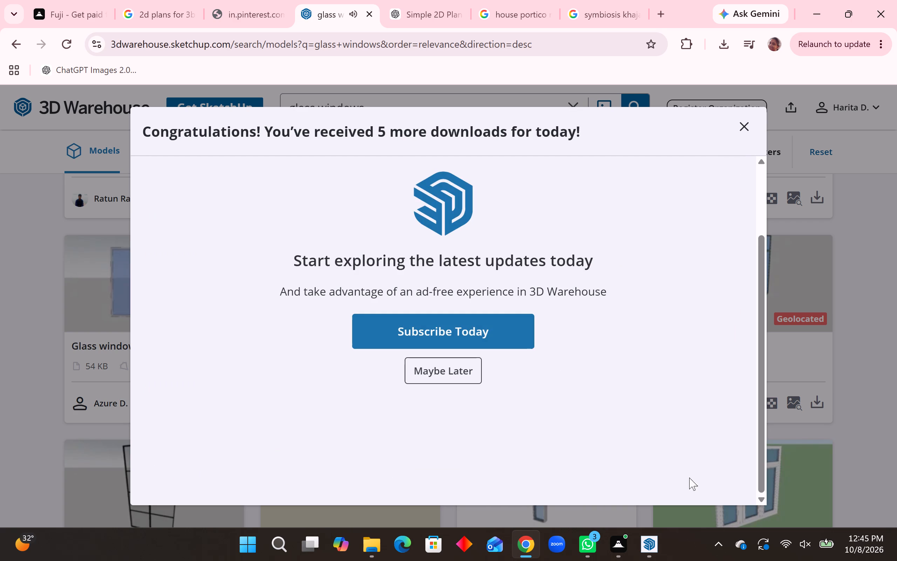
click(473, 365)
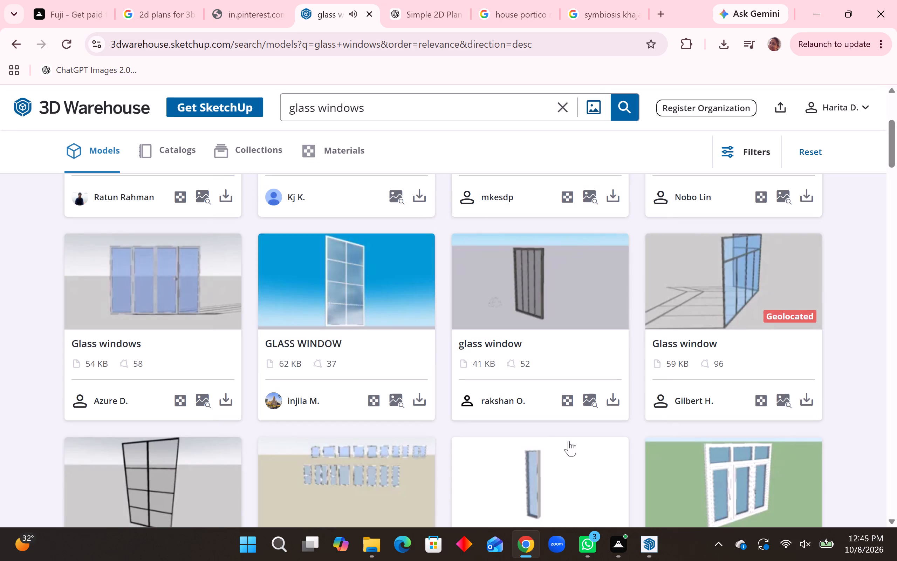
Download the 41 KB dark-framed glass window with vertical panes as a SketchUp file.
click(648, 546)
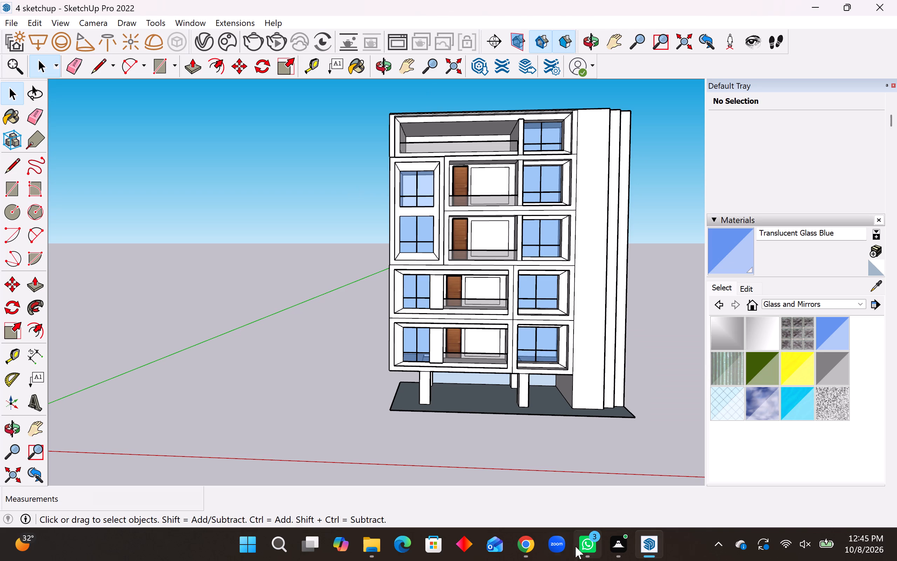
click(520, 547)
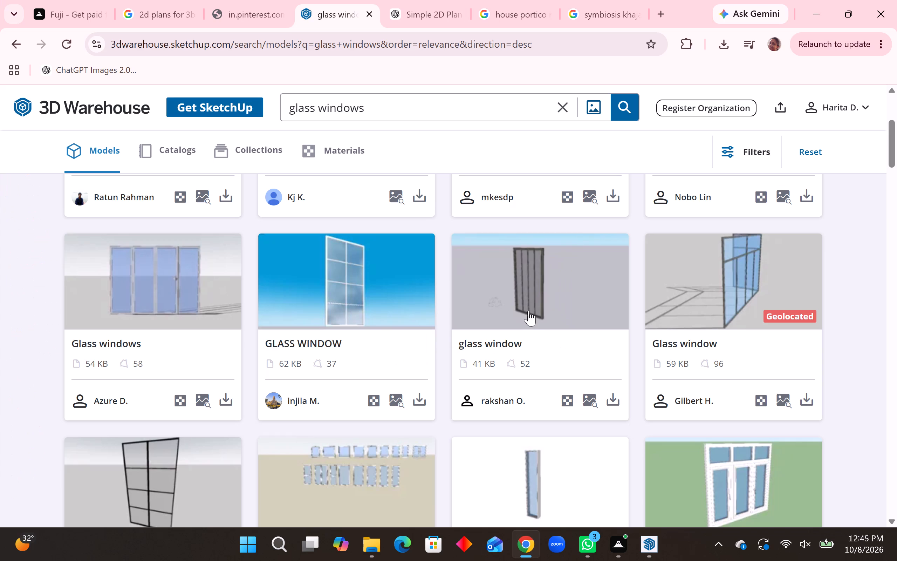
click(615, 401)
click(617, 431)
Switch to SketchUp, import the downloaded window model Untitled (10), and place it on the ground beside the building.
click(651, 548)
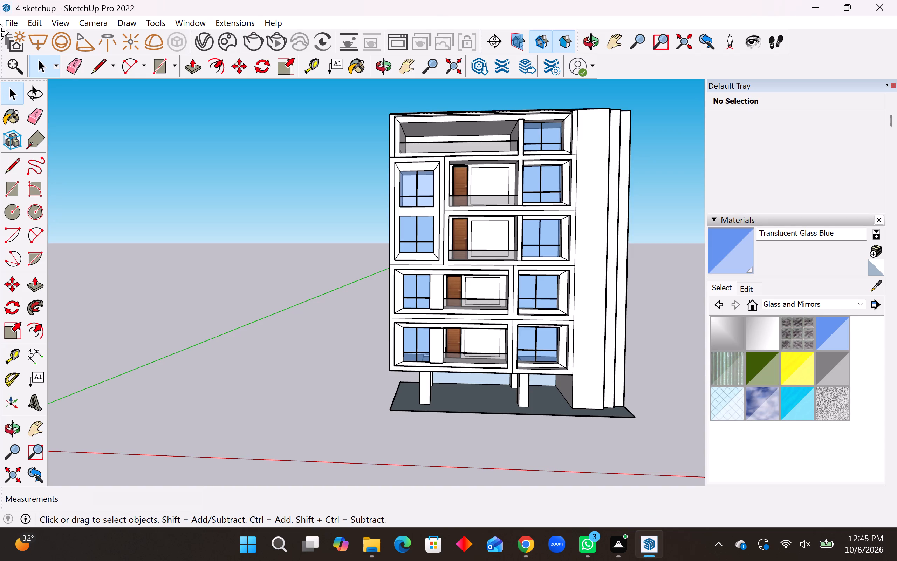
click(8, 20)
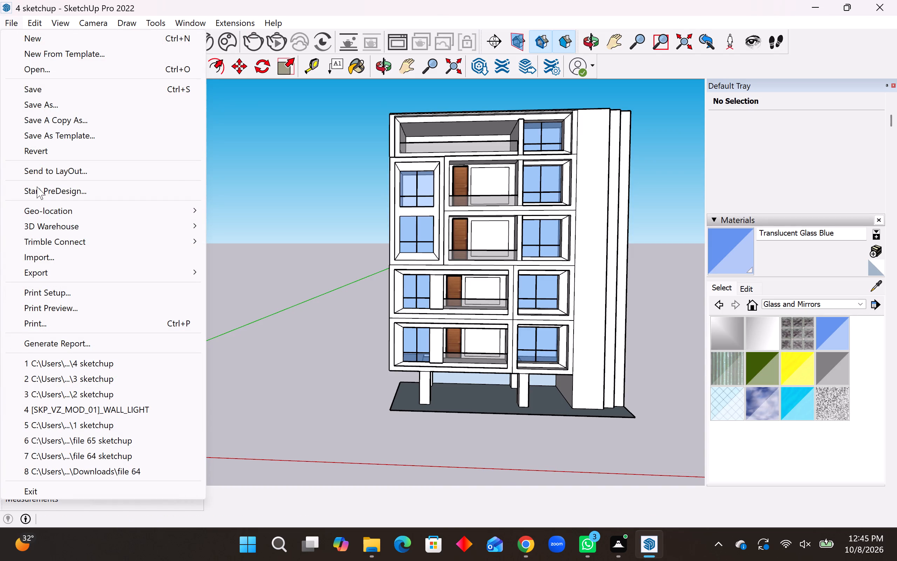
click(28, 255)
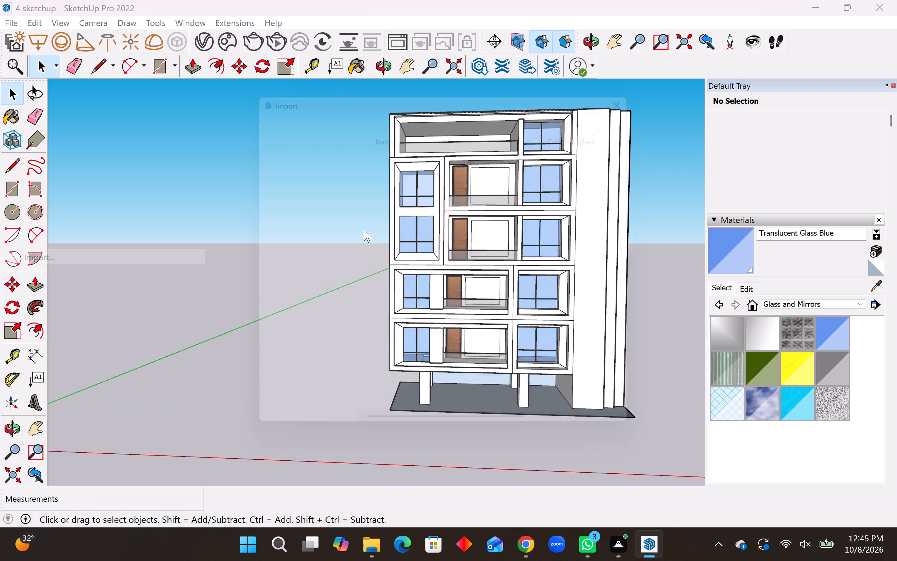
click(421, 199)
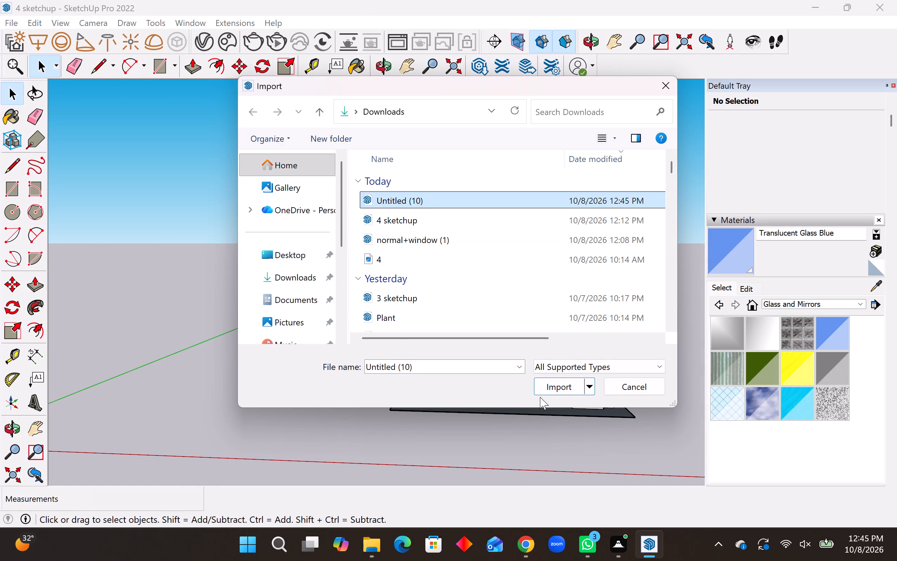
click(558, 386)
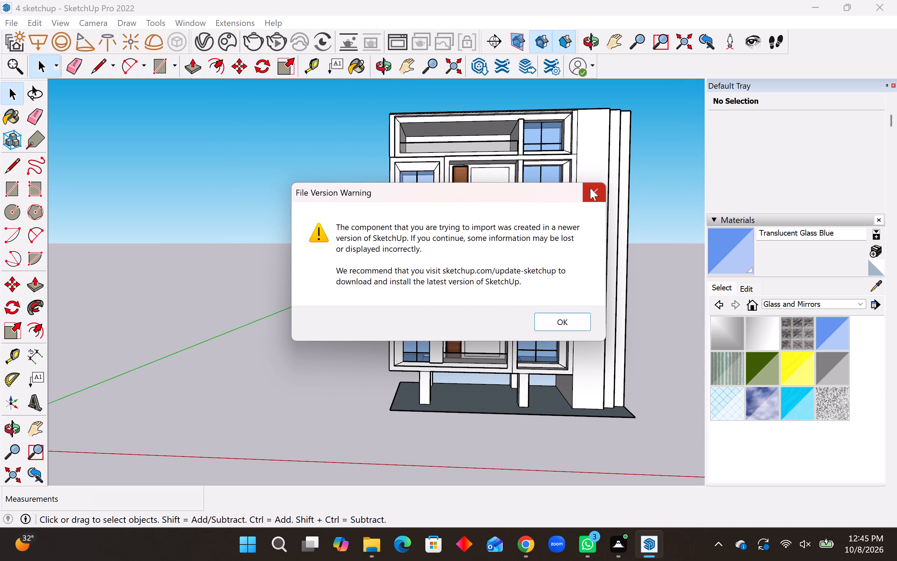
click(590, 188)
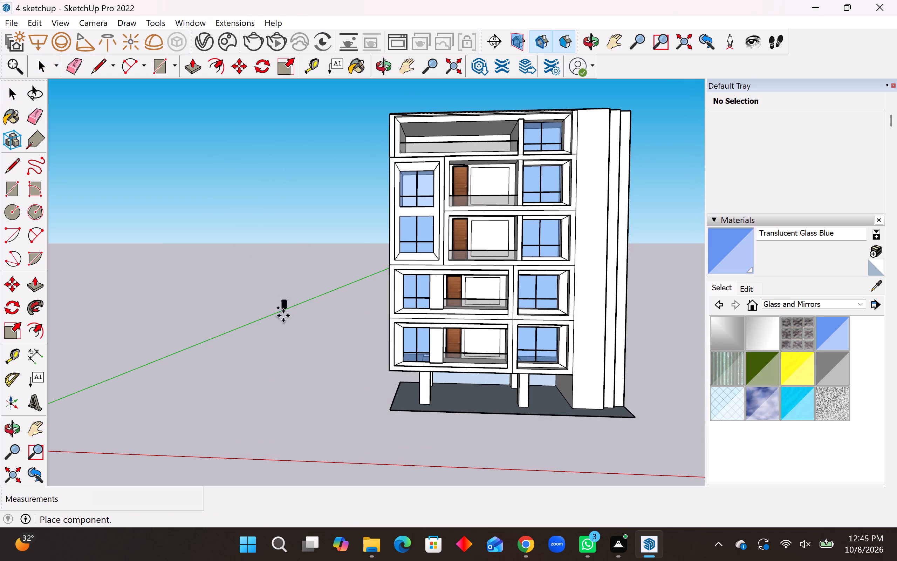
scroll(310, 324, up, 7)
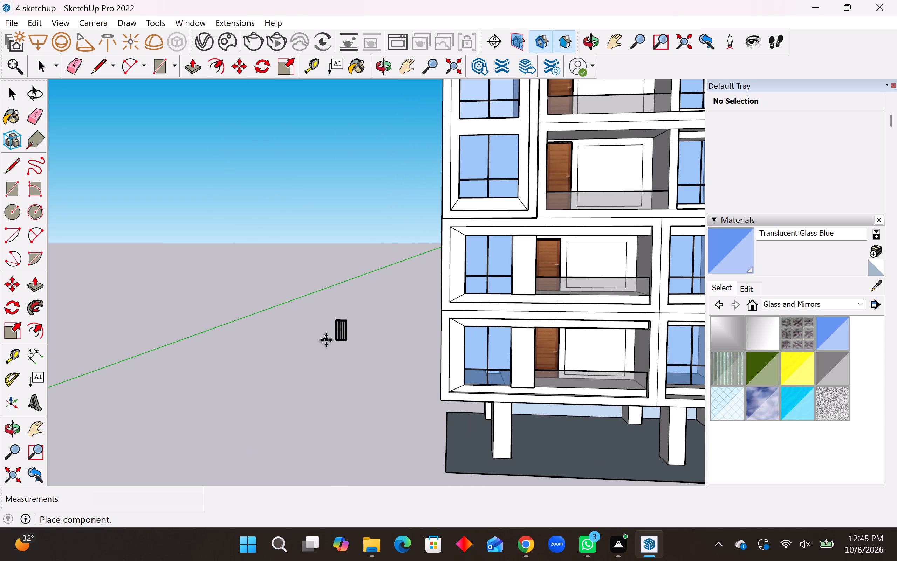
click(326, 340)
click(350, 351)
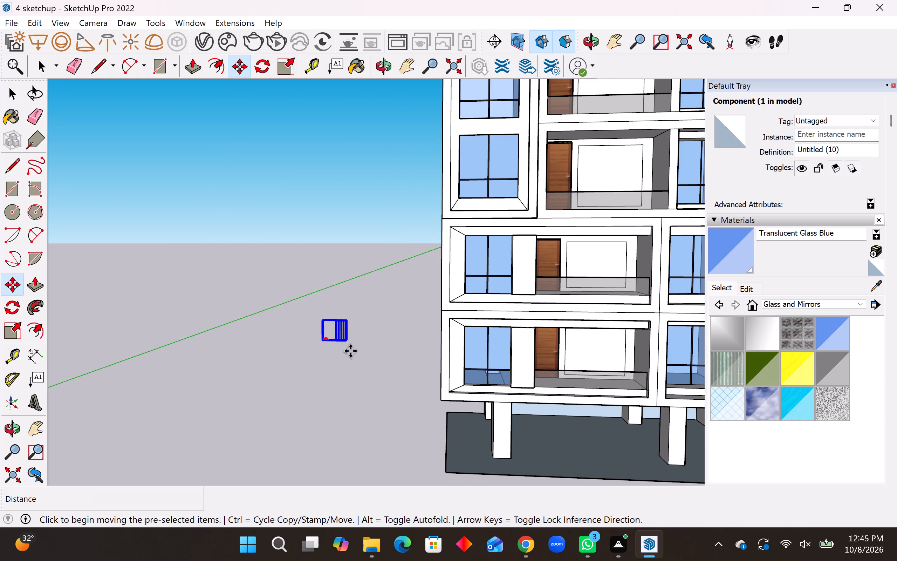
key(space)
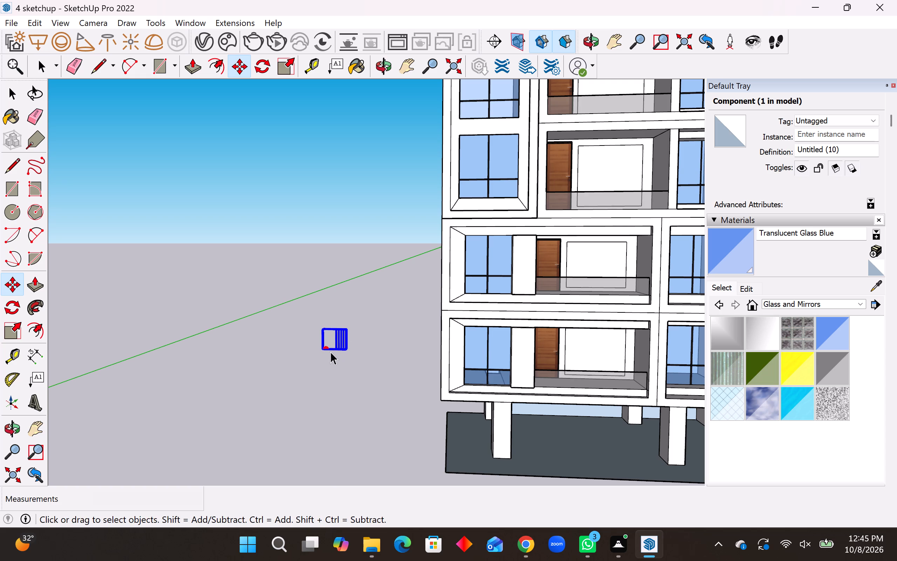
Explode the imported window component and delete the dome light that came with it.
scroll(338, 345, up, 8)
scroll(338, 340, down, 2)
right_click(345, 285)
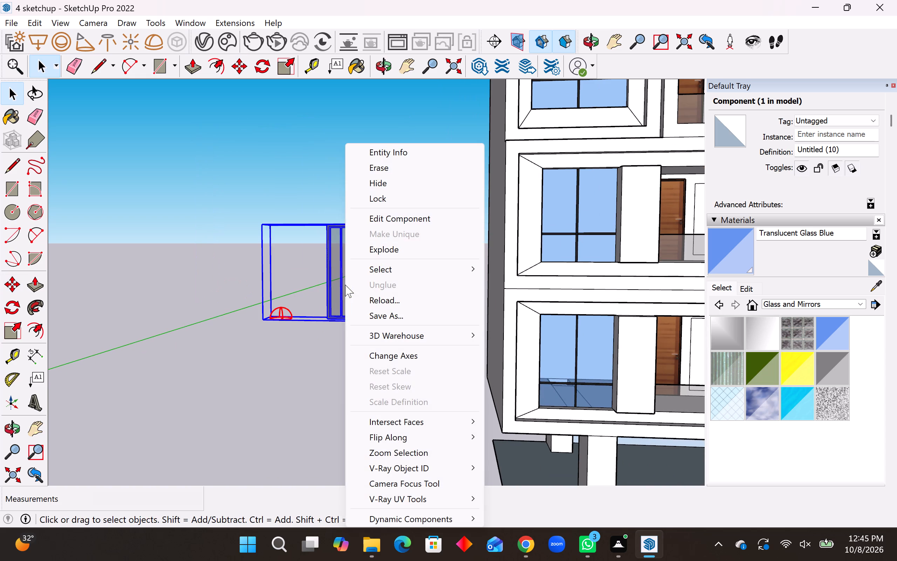
click(364, 248)
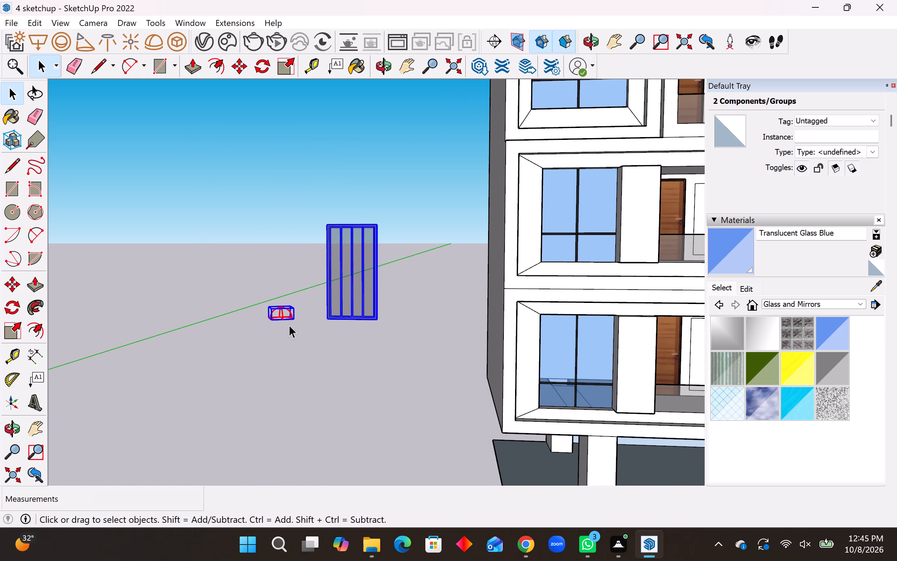
click(281, 358)
drag(298, 302, 281, 320)
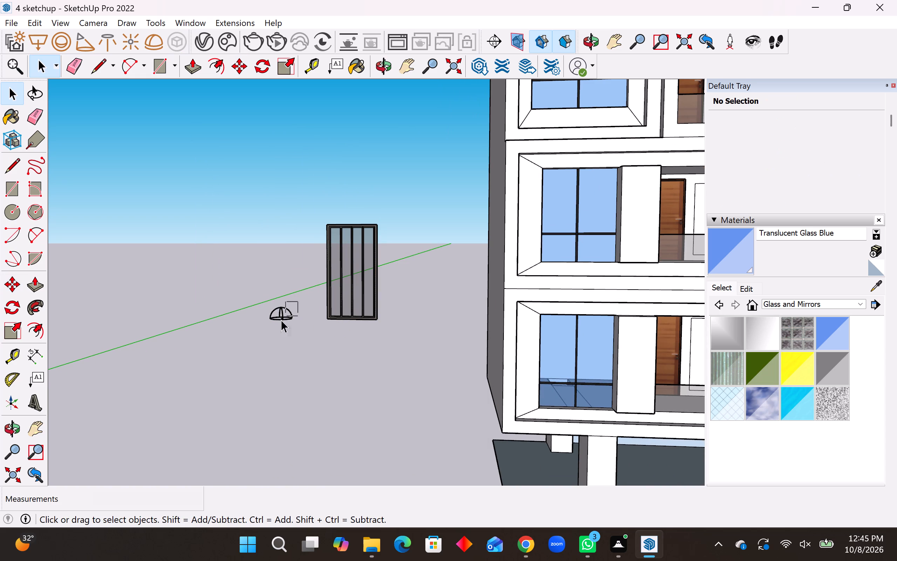
drag(281, 320, 260, 338)
key(Delete)
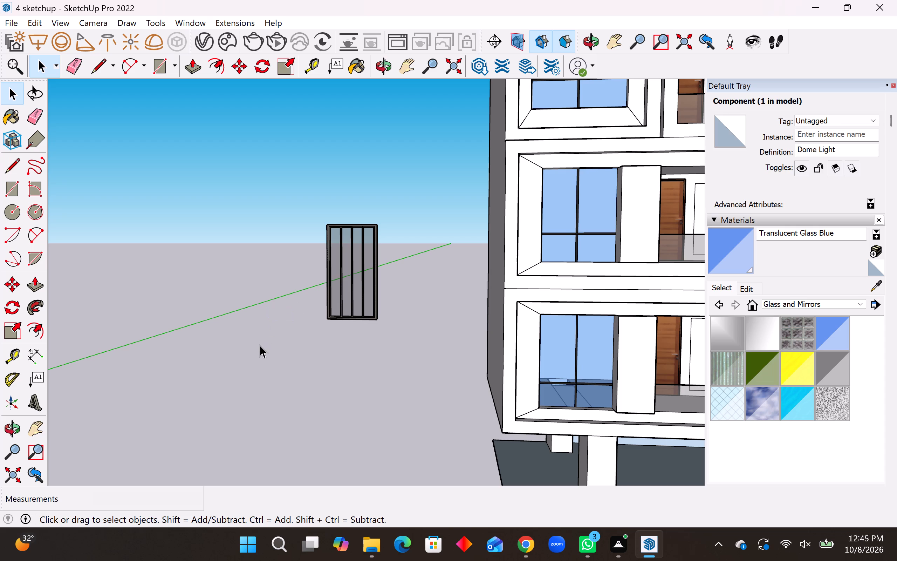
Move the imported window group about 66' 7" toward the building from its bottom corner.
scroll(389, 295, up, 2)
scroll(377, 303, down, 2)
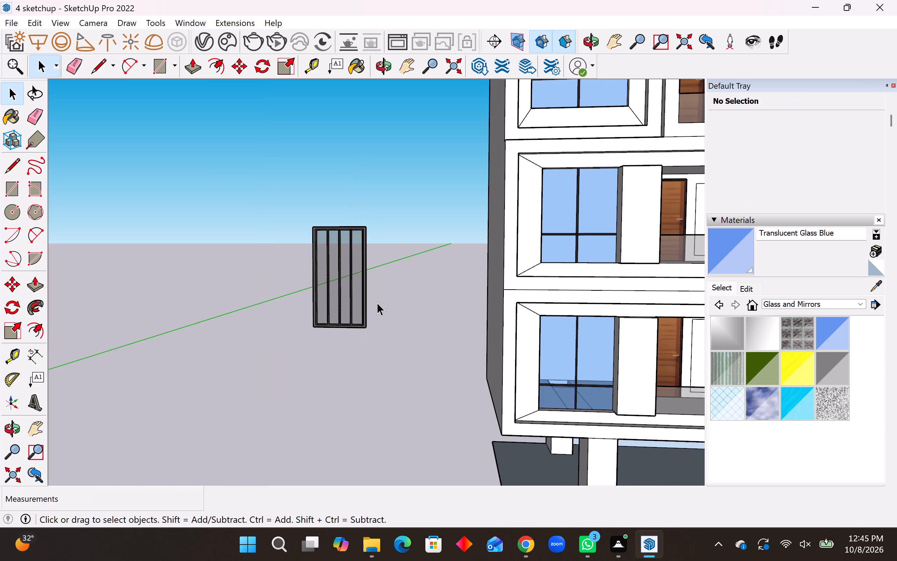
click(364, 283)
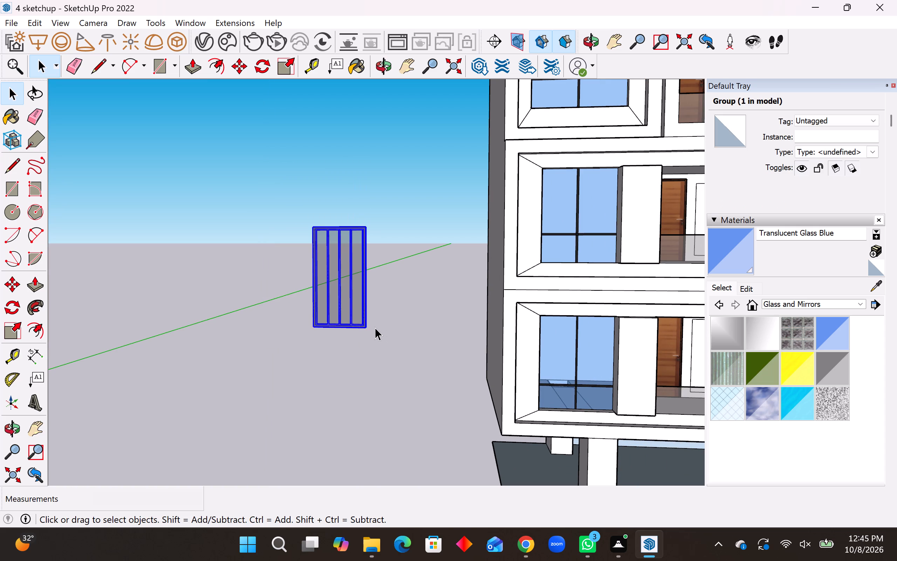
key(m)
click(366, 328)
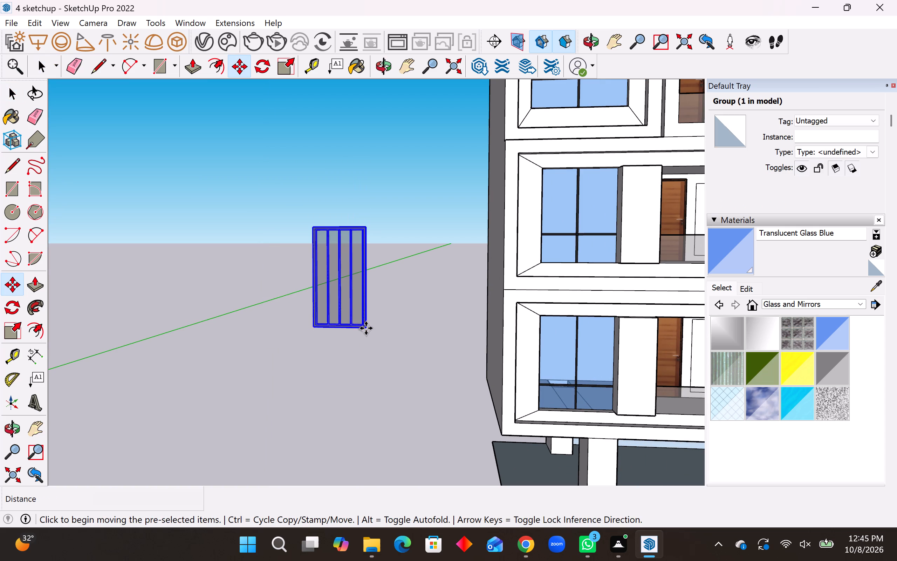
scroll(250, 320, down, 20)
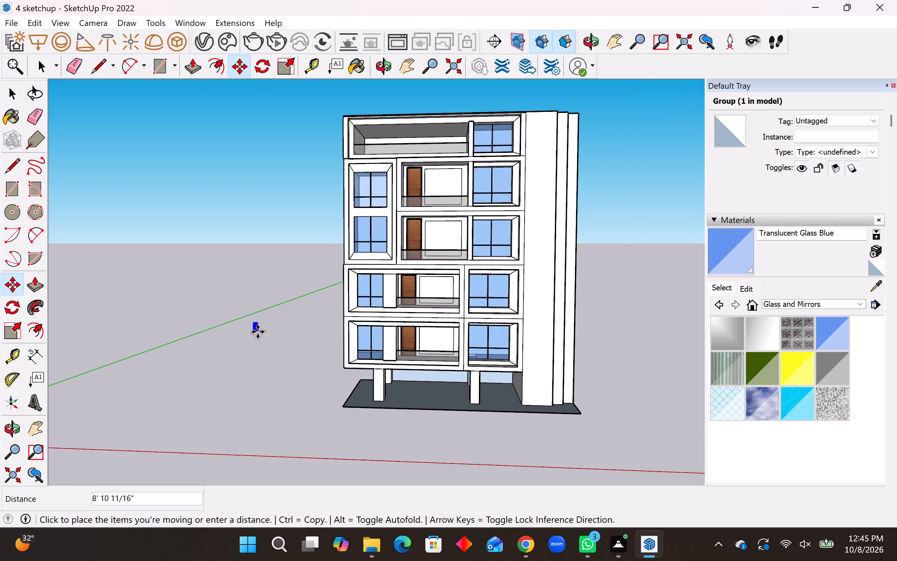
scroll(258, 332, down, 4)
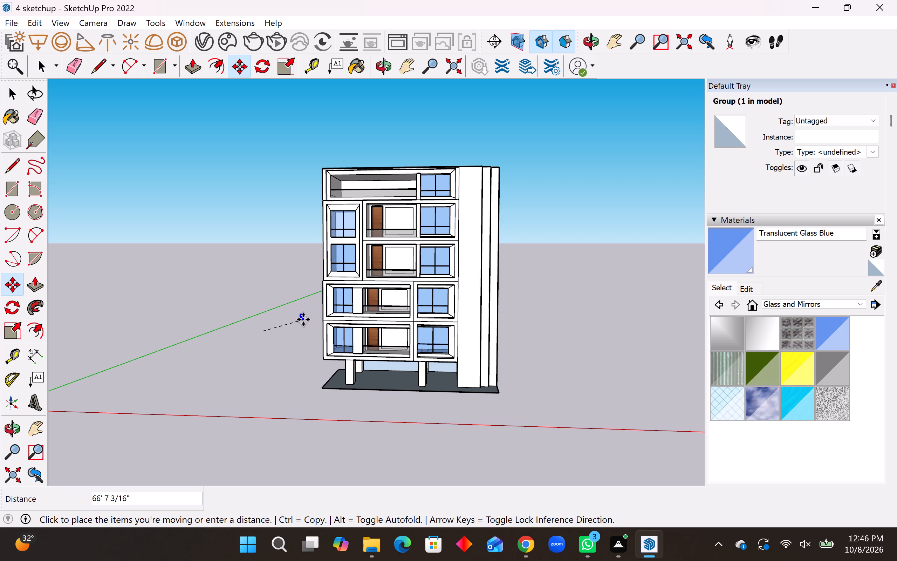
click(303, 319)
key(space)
Delete the white panel faces beside the wood doors on the four balcony back walls to leave open window openings.
click(391, 223)
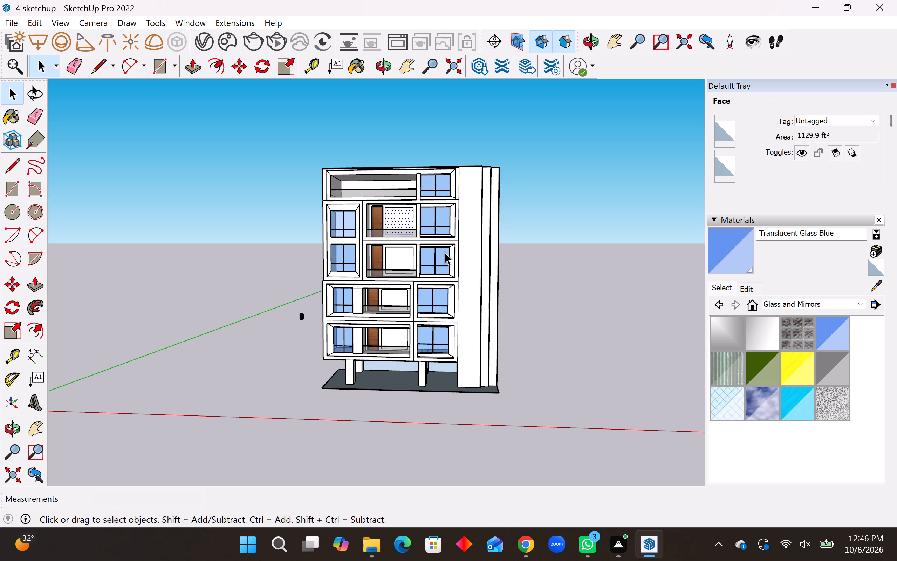
key(Delete)
click(400, 254)
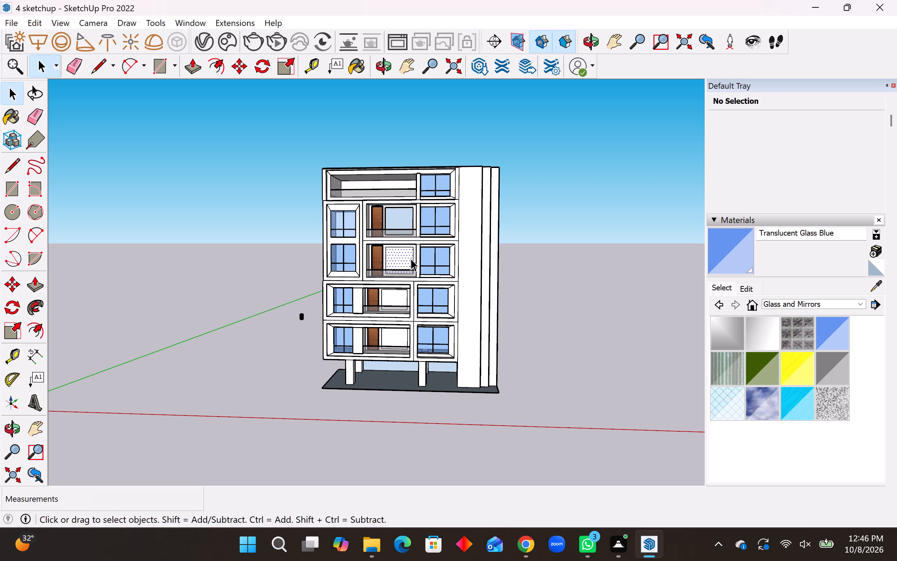
key(Delete)
click(392, 299)
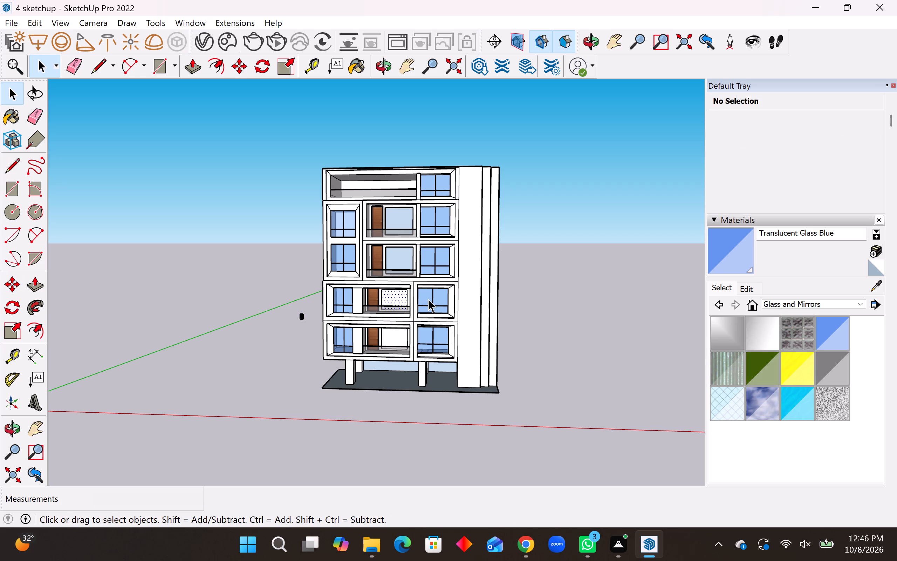
key(Delete)
click(393, 338)
key(Delete)
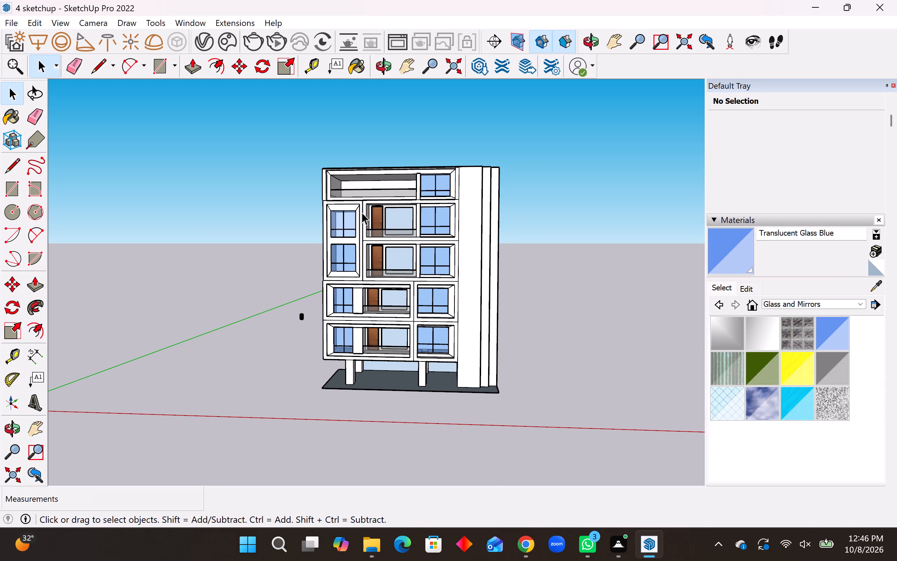
Move the window group by its bottom corner to the bottom corner, farthest from the door, of the opening in the balcony just below the top floor.
scroll(374, 239, up, 2)
scroll(260, 366, up, 3)
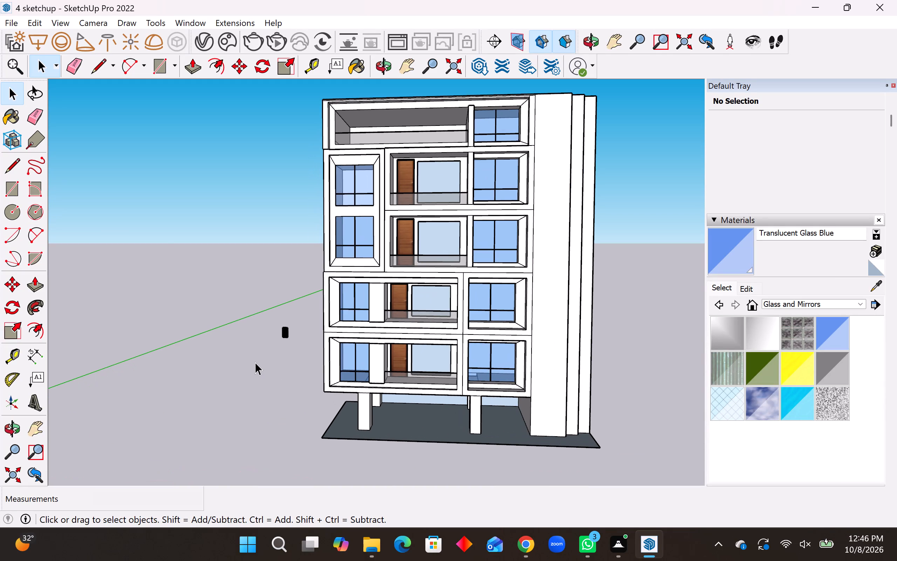
click(288, 331)
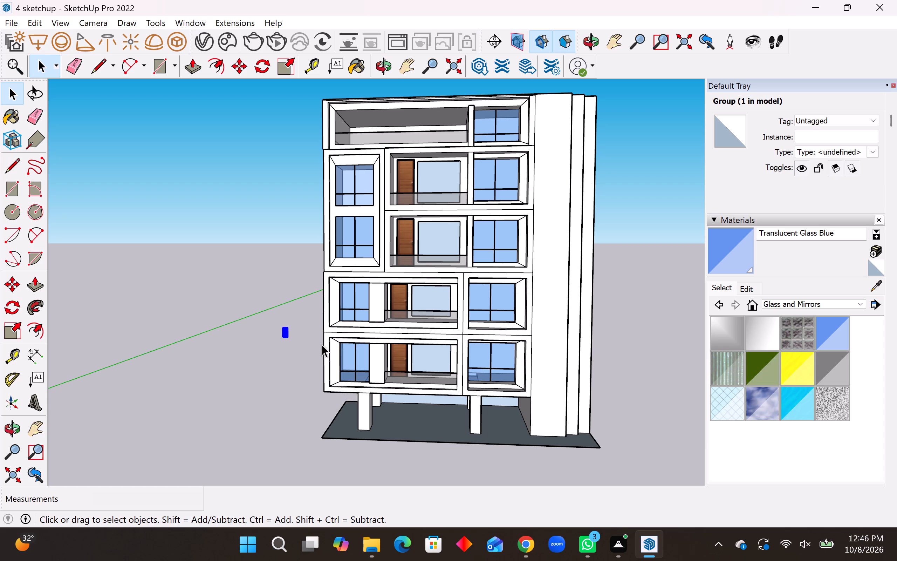
key(m)
scroll(281, 350, up, 9)
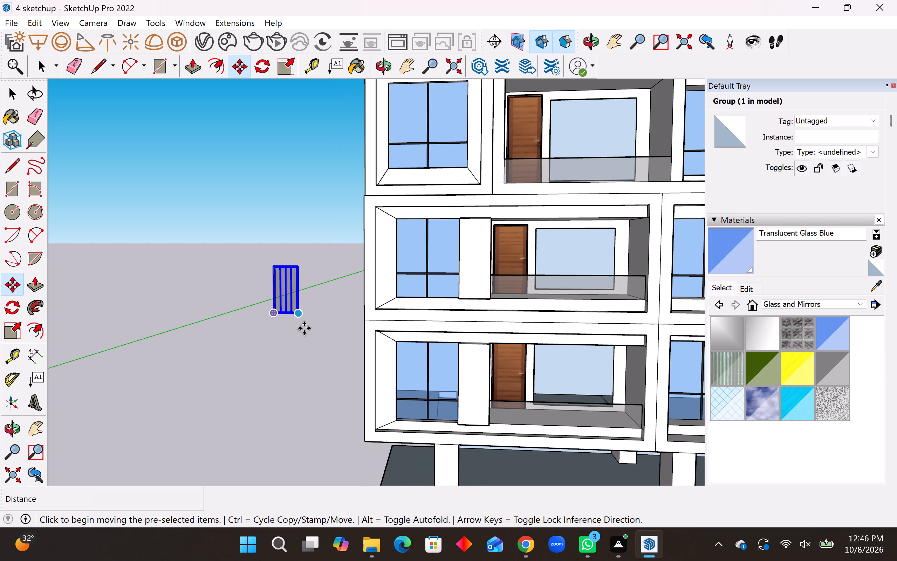
scroll(297, 321, up, 5)
scroll(294, 305, down, 2)
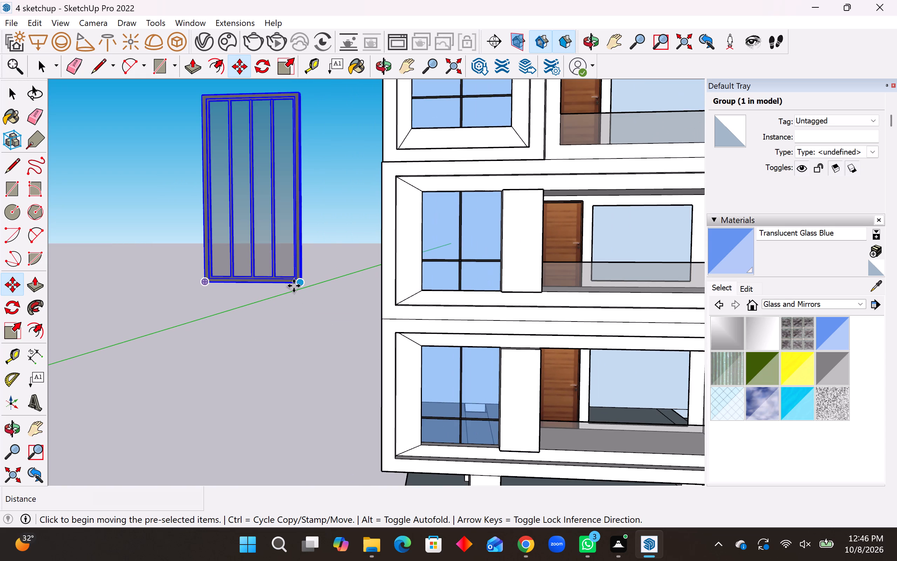
click(299, 284)
scroll(240, 353, down, 8)
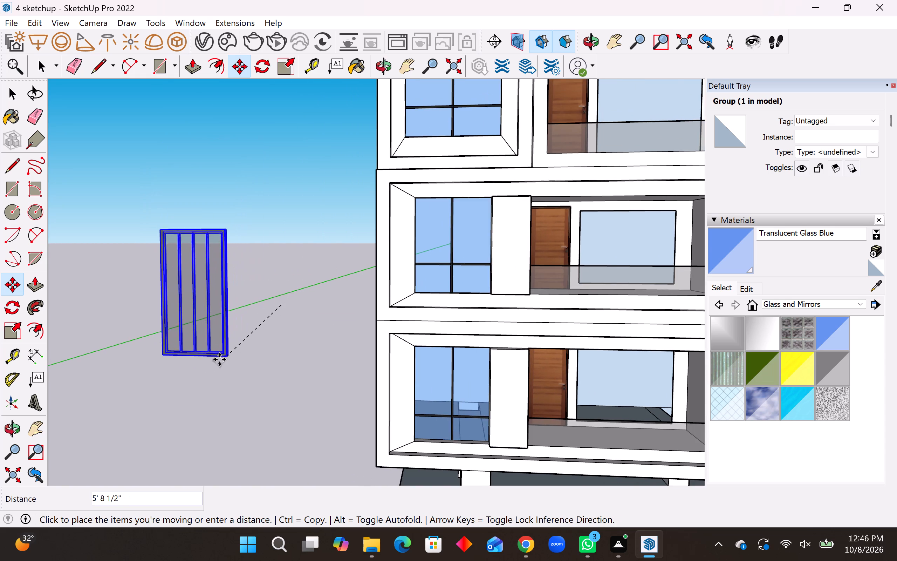
scroll(219, 359, down, 20)
scroll(219, 359, down, 5)
middle_drag(330, 257, 332, 309)
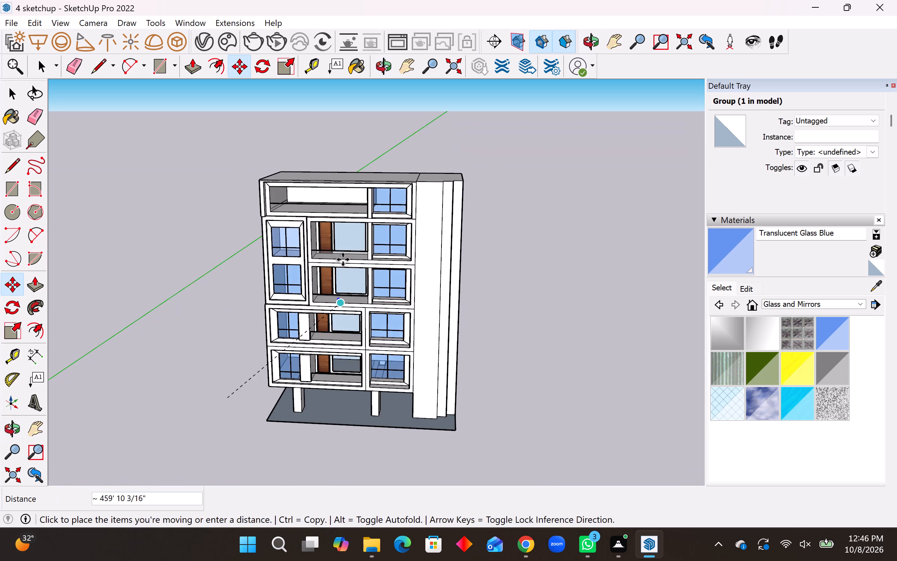
scroll(343, 256, up, 13)
scroll(376, 244, up, 3)
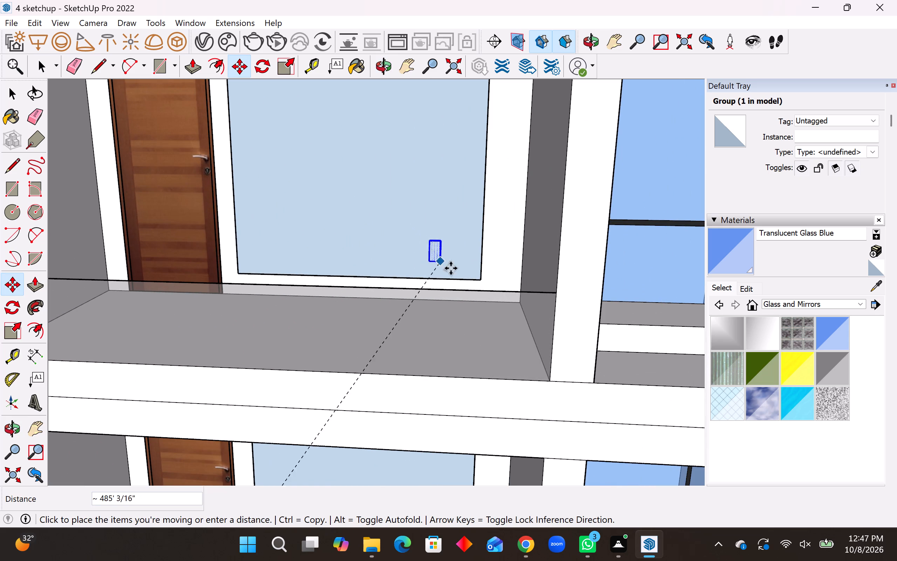
click(478, 277)
Scale the window group along the red axis by about 12.75 so it spans the full width of the balcony opening.
scroll(396, 331, down, 2)
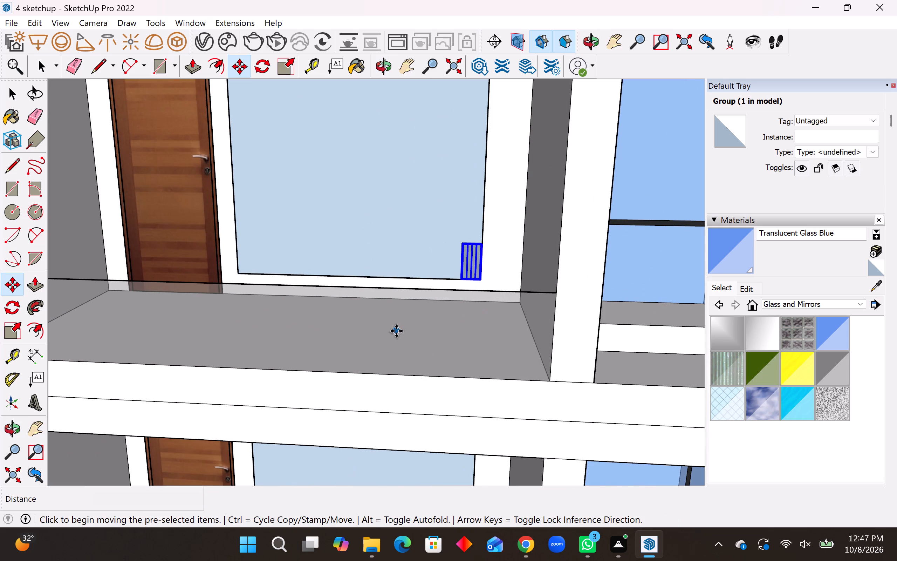
scroll(396, 331, down, 5)
middle_drag(460, 285, 460, 265)
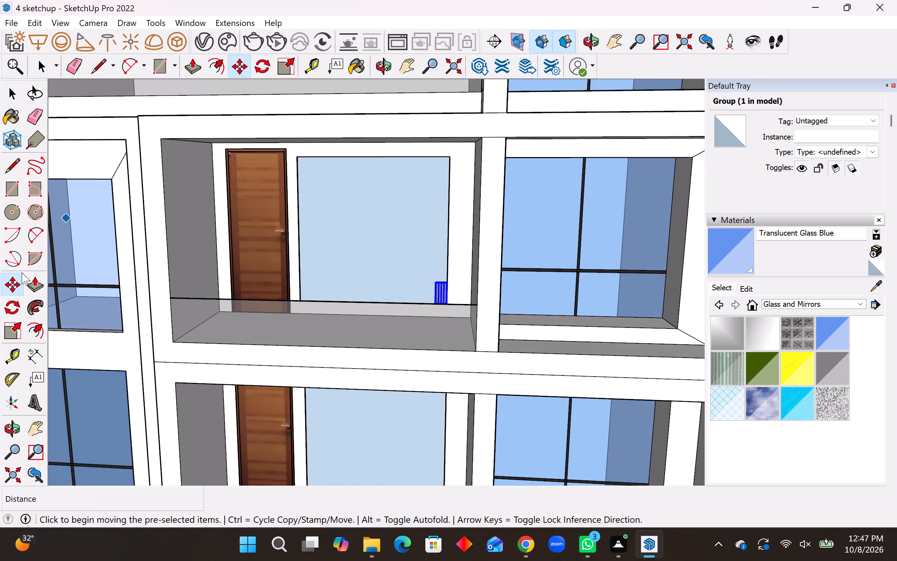
click(8, 329)
middle_drag(443, 279, 448, 305)
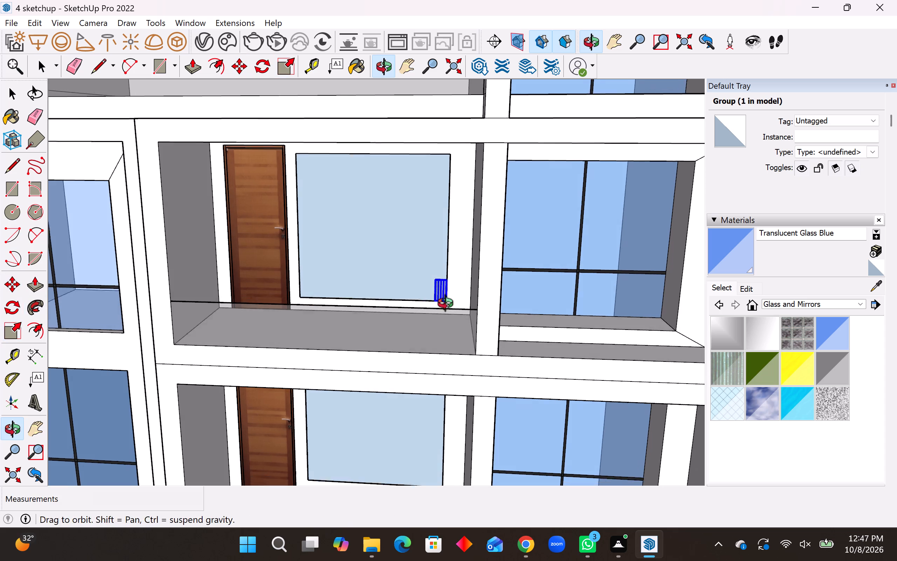
middle_drag(448, 305, 453, 321)
scroll(447, 281, up, 6)
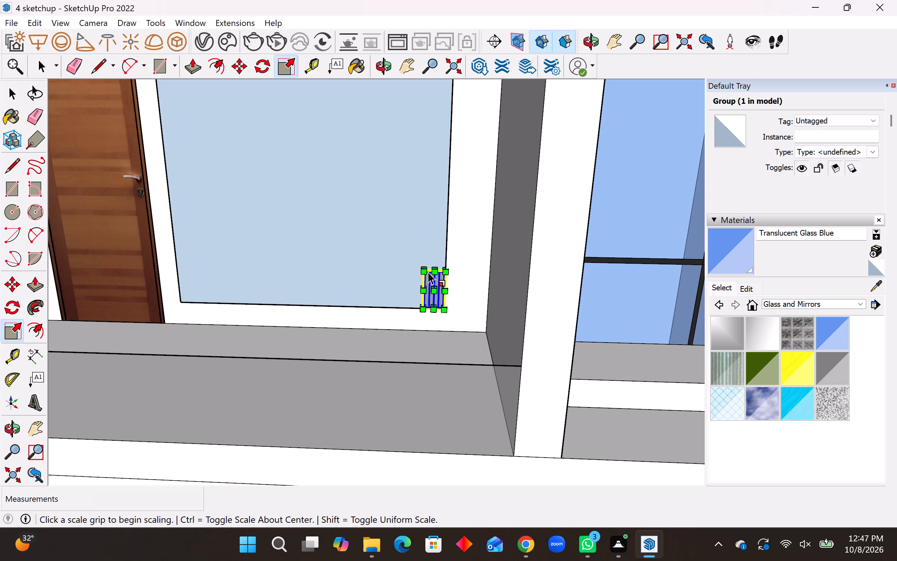
middle_drag(420, 282, 509, 273)
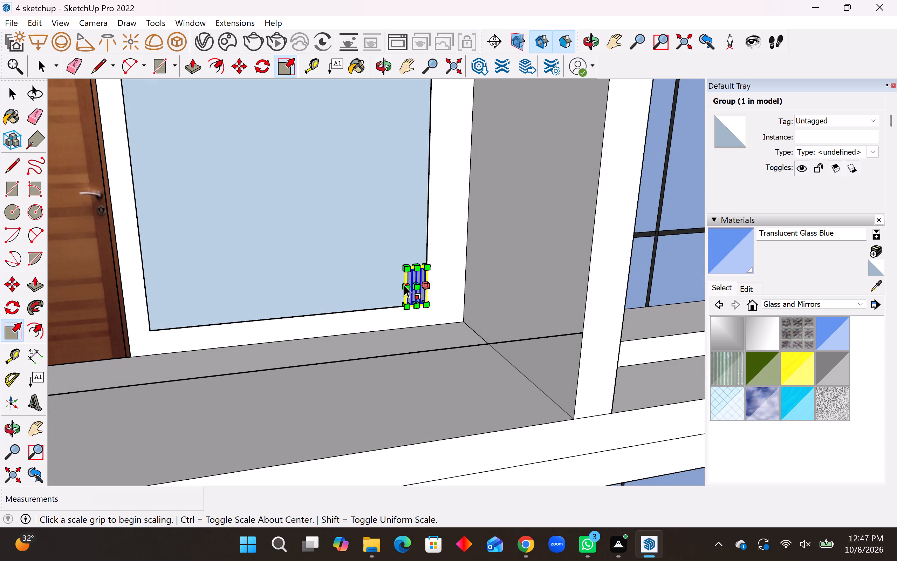
click(404, 285)
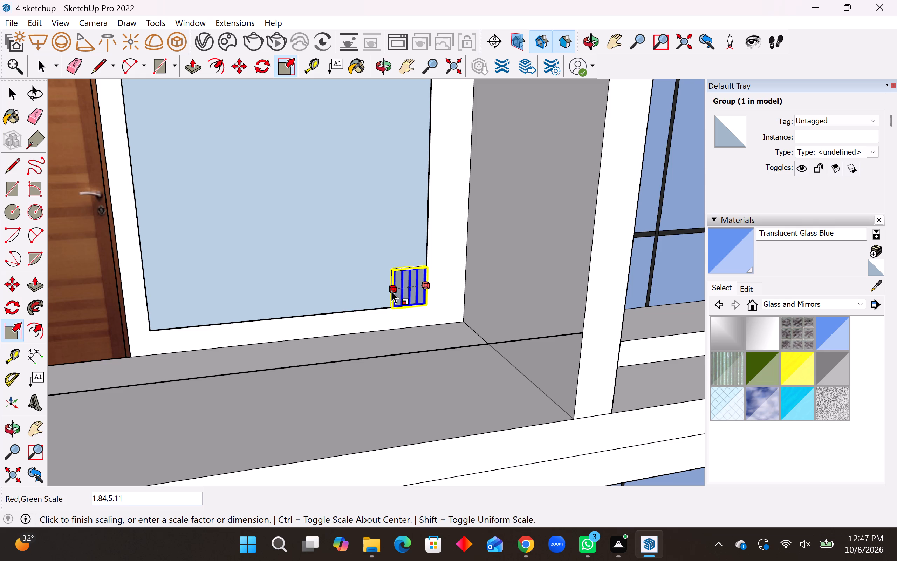
key(Escape)
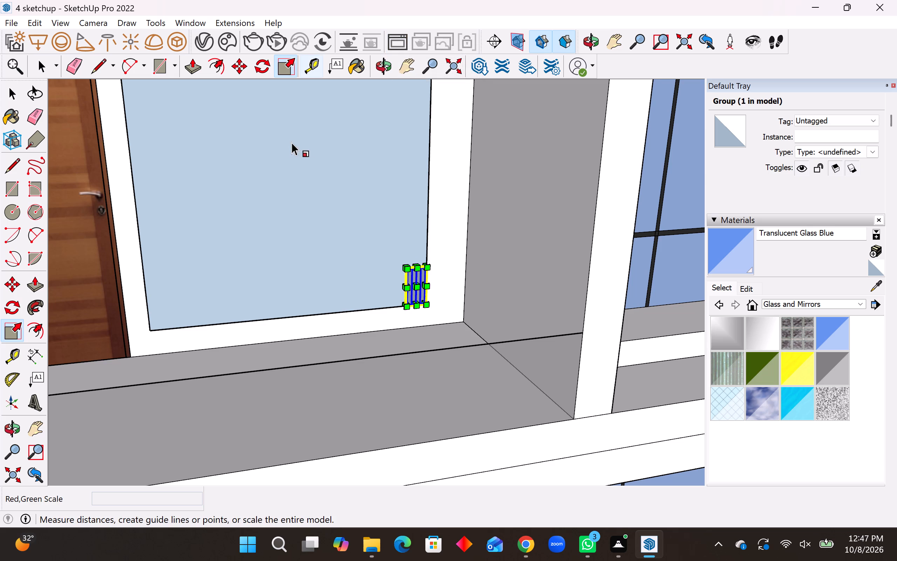
scroll(380, 293, up, 2)
middle_drag(411, 286, 416, 289)
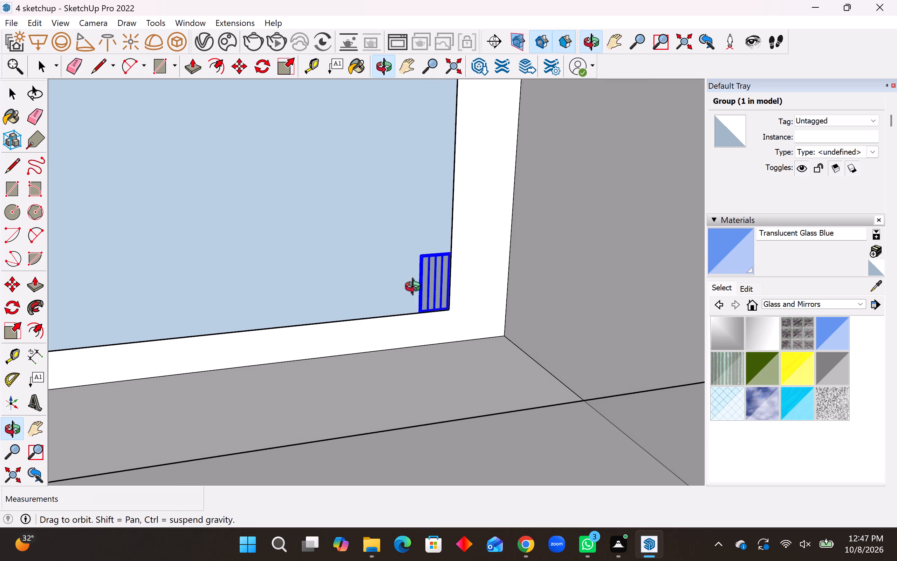
middle_drag(416, 289, 435, 295)
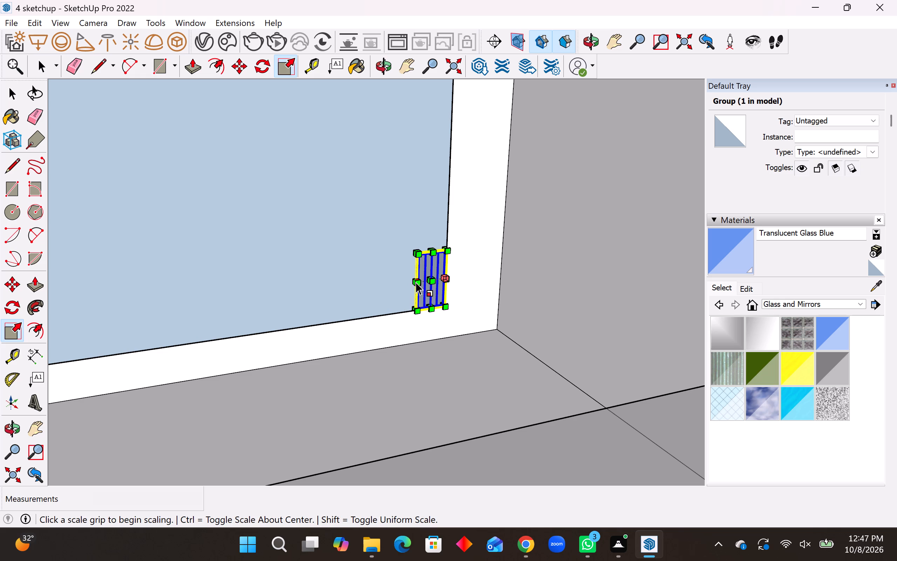
middle_drag(411, 284, 413, 289)
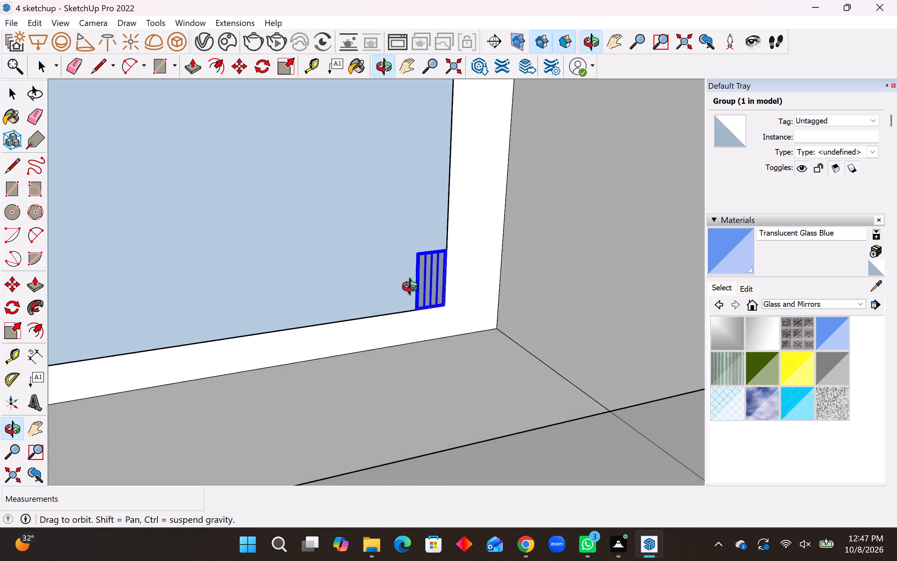
middle_drag(413, 289, 425, 309)
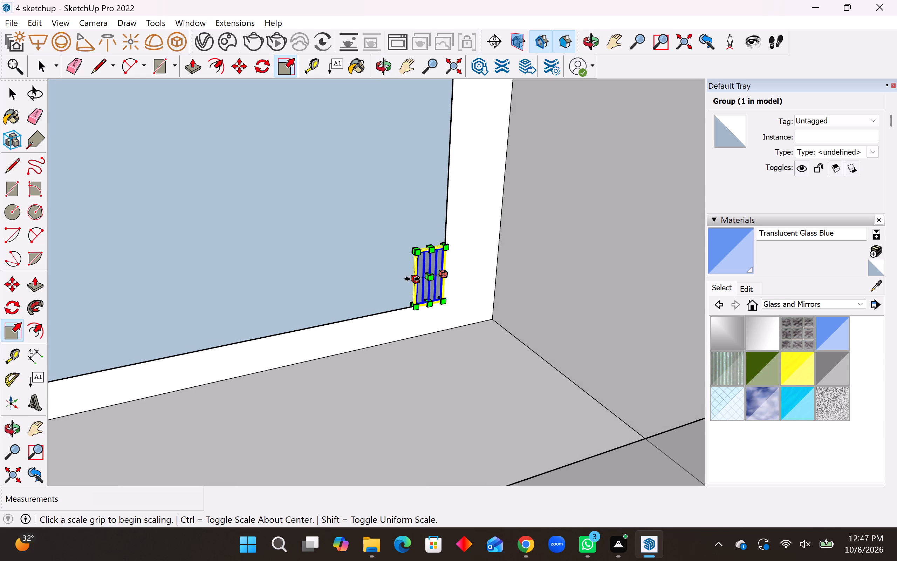
click(412, 279)
scroll(411, 296, down, 8)
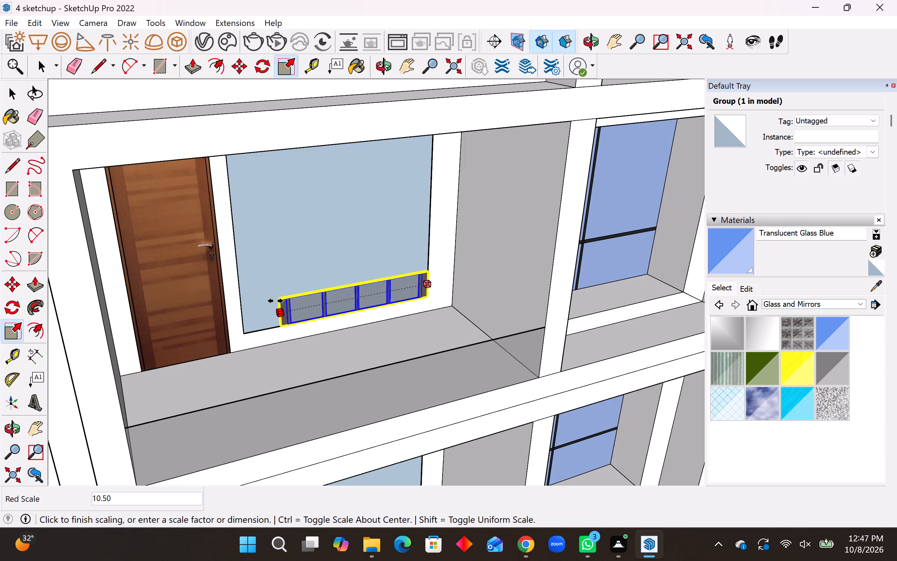
click(243, 313)
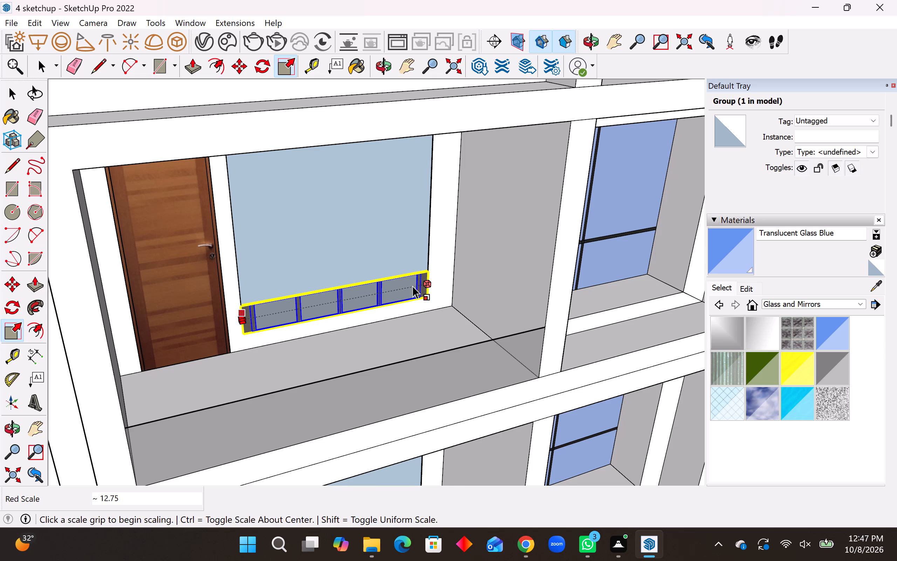
Scale the window group upward along the blue axis by about 6.55 to reach the top edge of the opening.
middle_drag(412, 286, 329, 245)
middle_click(338, 260)
middle_drag(338, 264, 342, 286)
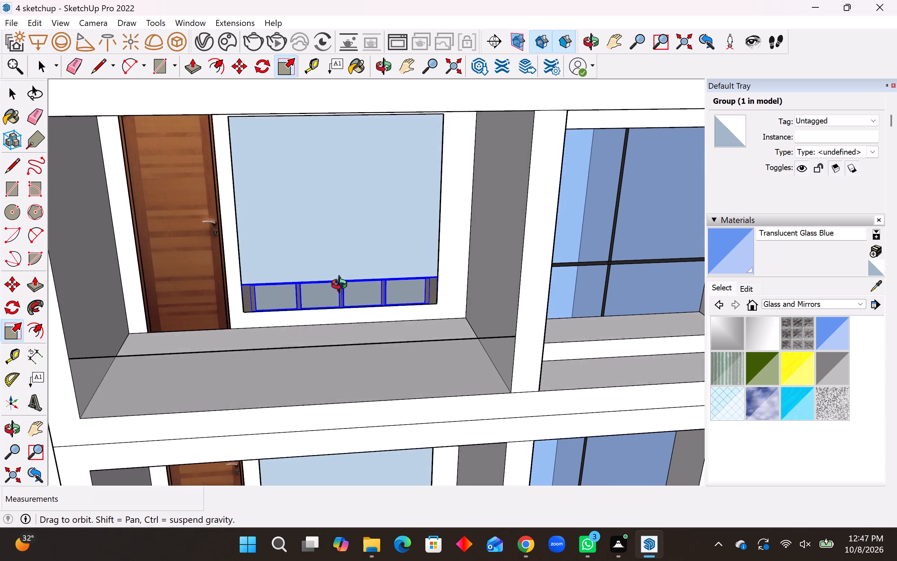
middle_drag(342, 286, 346, 308)
scroll(344, 277, up, 6)
middle_drag(341, 272, 340, 292)
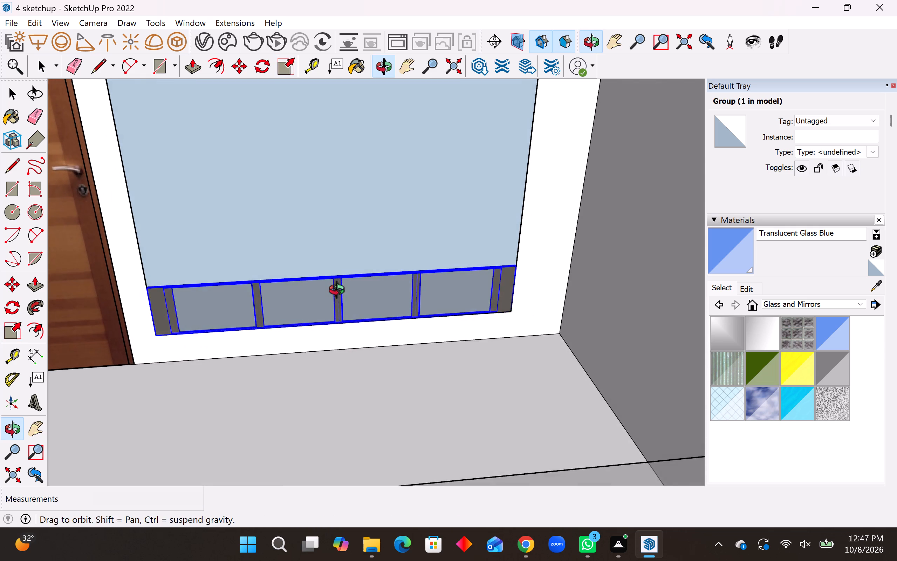
middle_drag(340, 292, 340, 305)
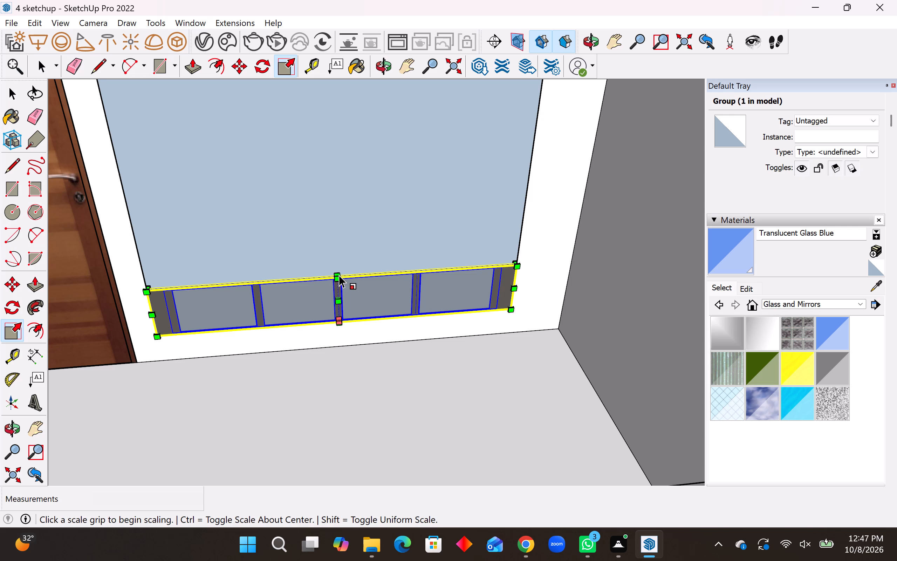
middle_drag(339, 275, 344, 300)
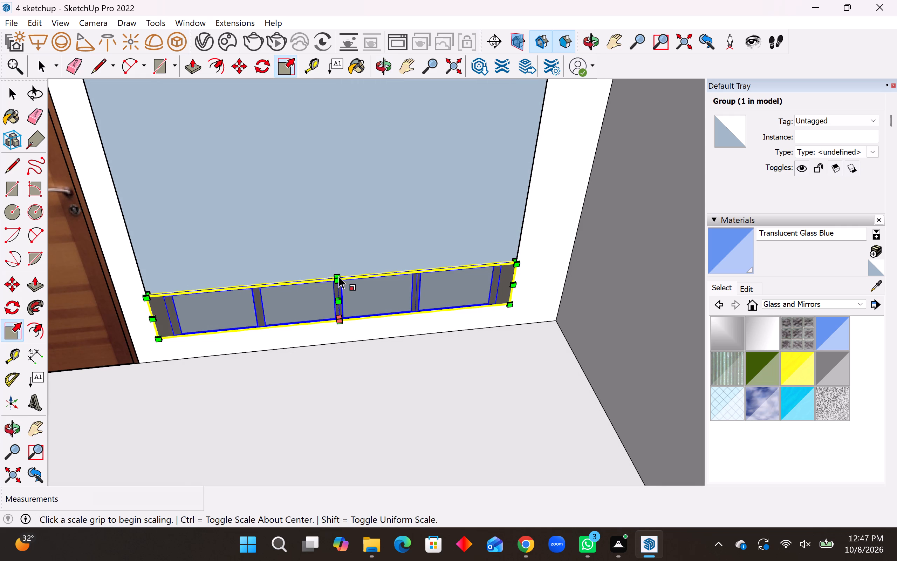
middle_drag(336, 276, 351, 310)
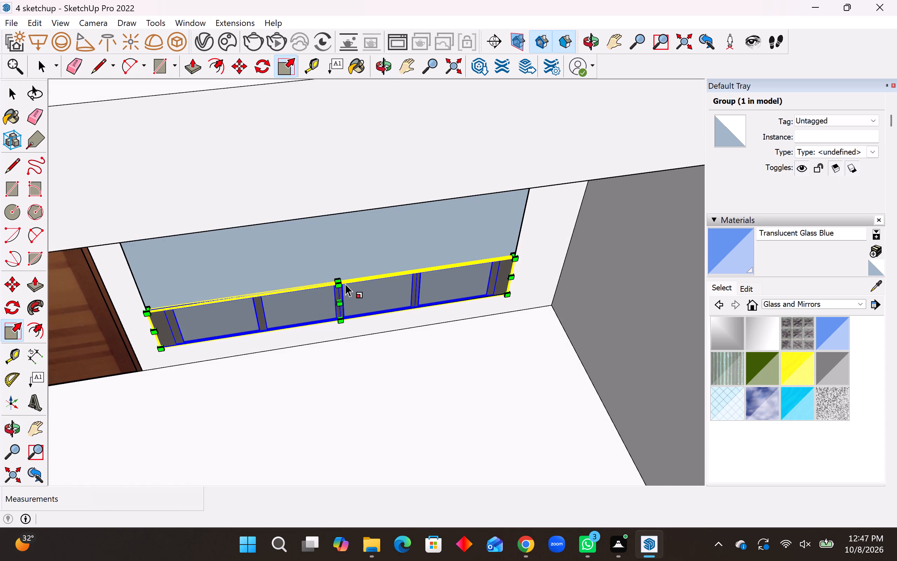
scroll(345, 283, up, 6)
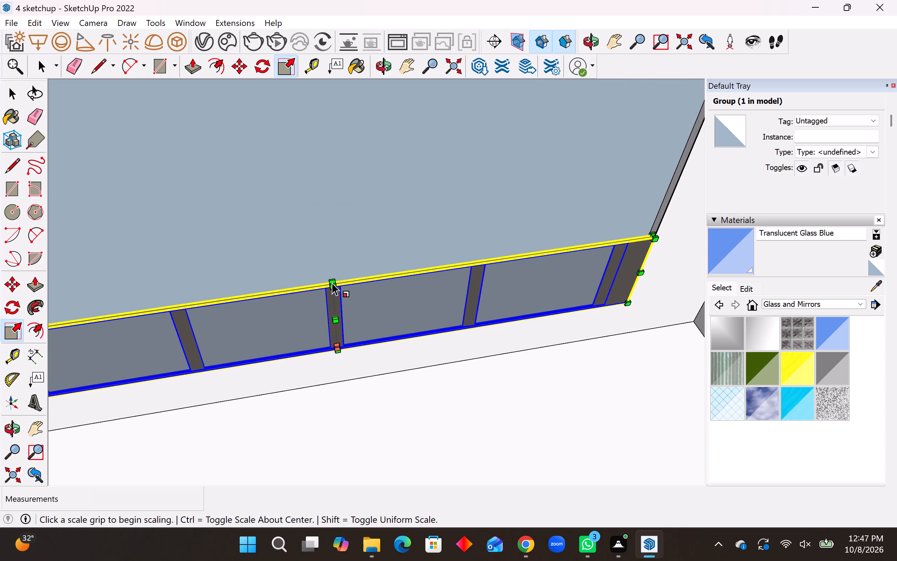
click(331, 281)
scroll(347, 299, down, 2)
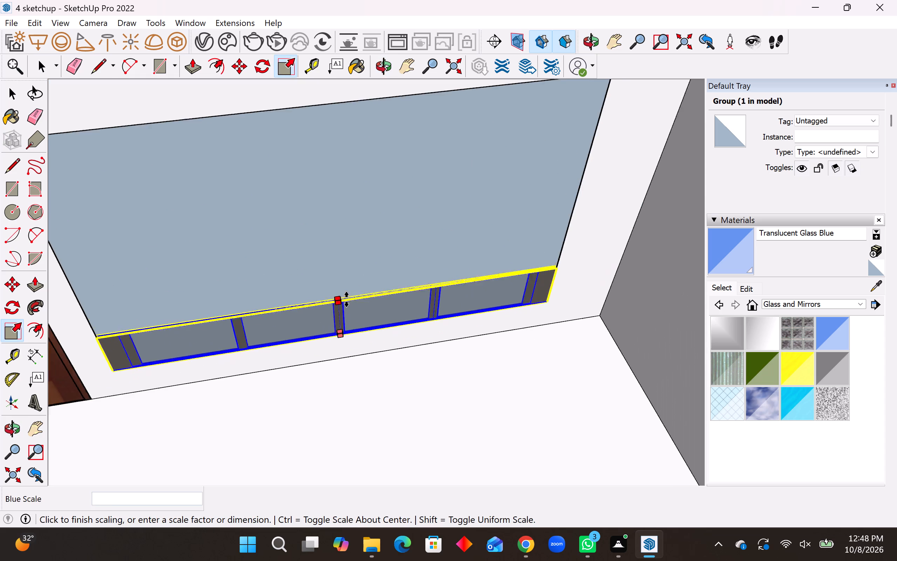
scroll(347, 299, down, 7)
middle_drag(347, 299, 331, 204)
scroll(332, 244, down, 5)
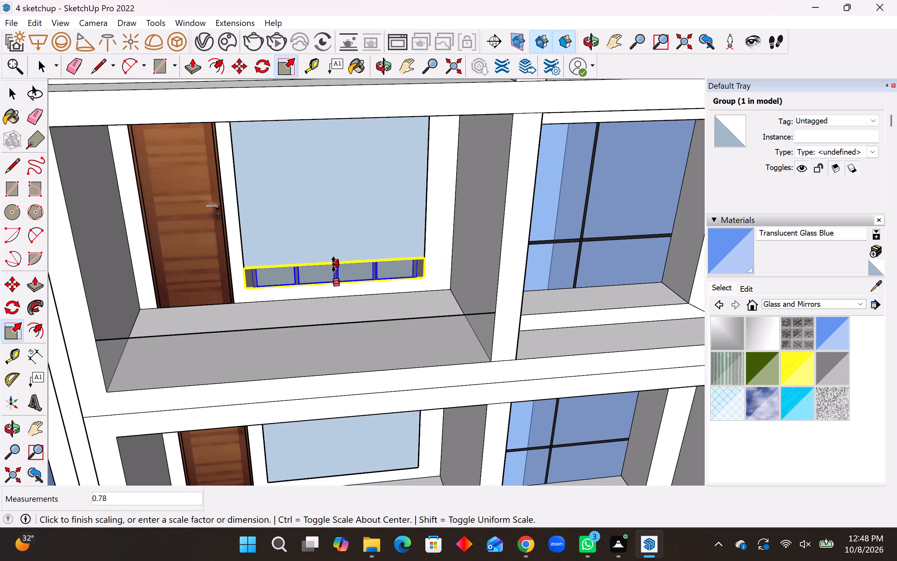
scroll(334, 269, down, 4)
middle_drag(329, 235, 324, 177)
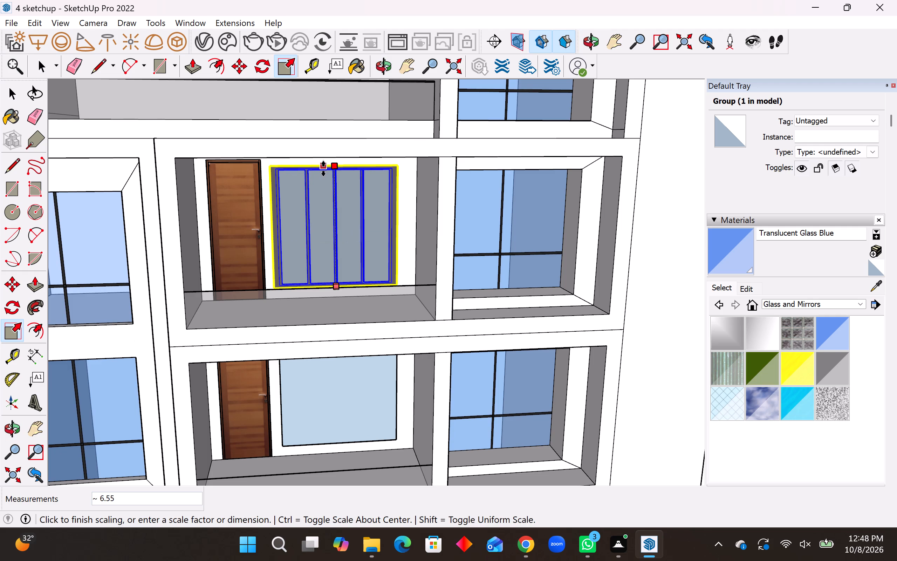
scroll(323, 169, up, 4)
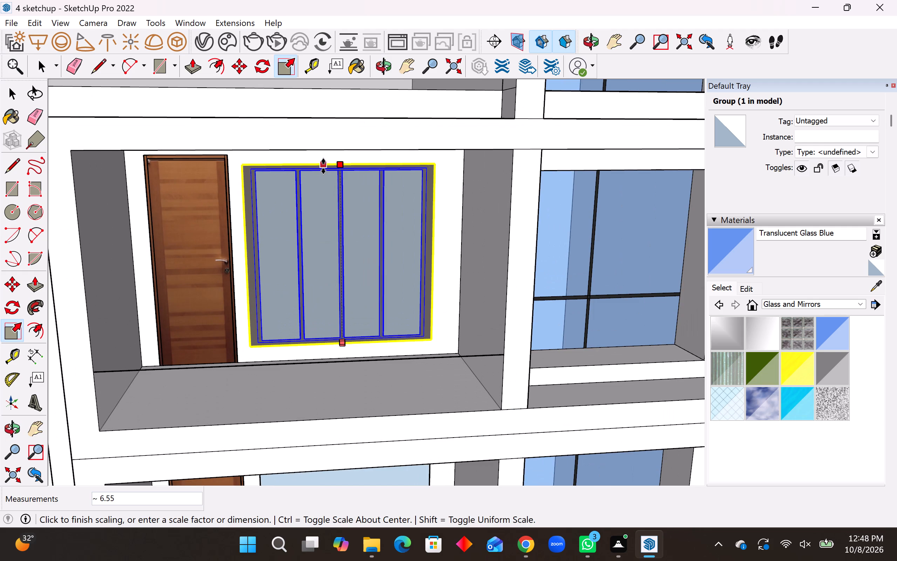
click(323, 166)
Copy the fitted window by its bottom corner about 79' 11 5/16" down into the matching opening of the balcony below.
scroll(320, 223, down, 9)
scroll(320, 223, up, 1)
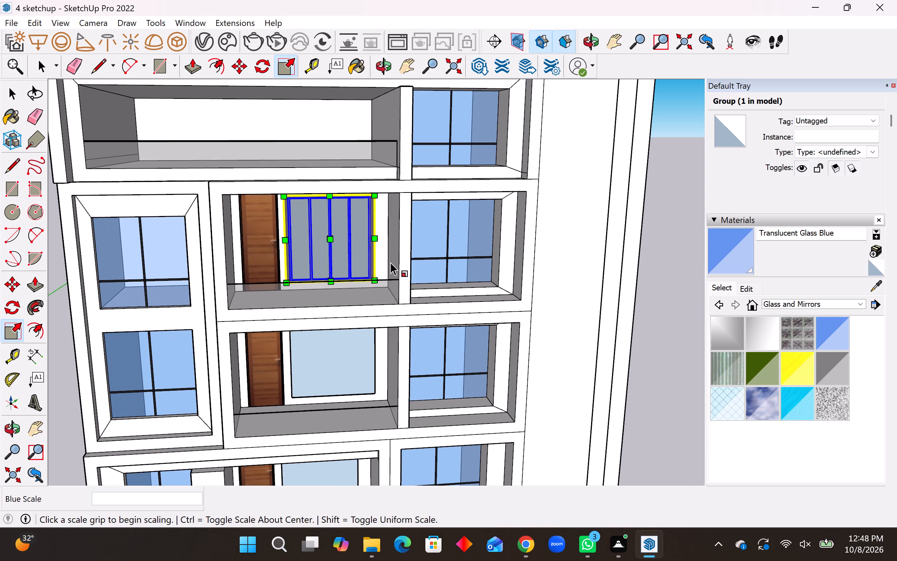
key(m)
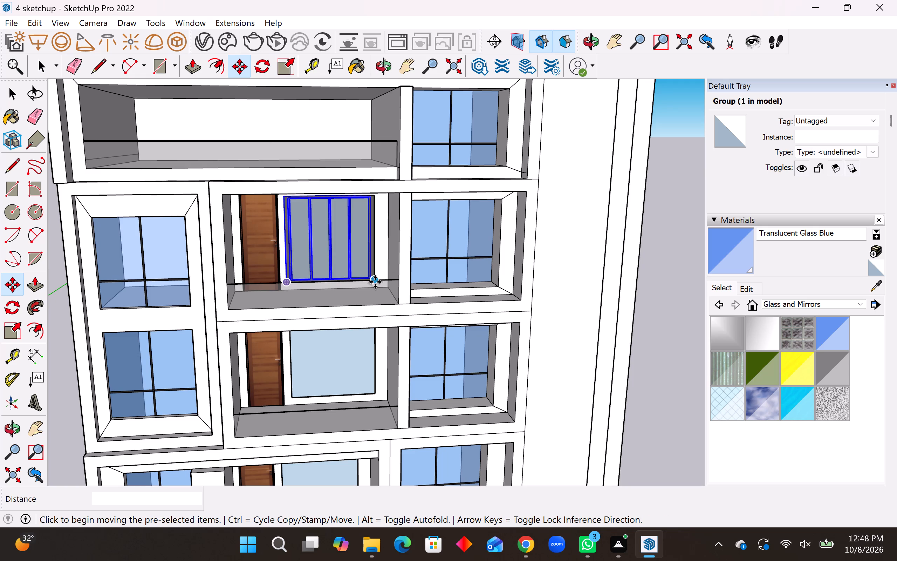
click(375, 282)
scroll(449, 337, down, 3)
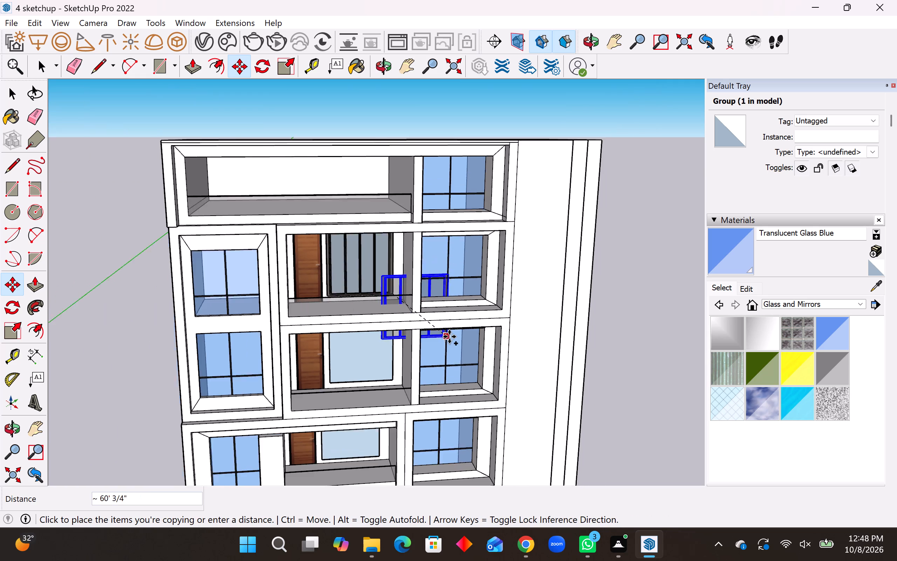
scroll(449, 337, down, 1)
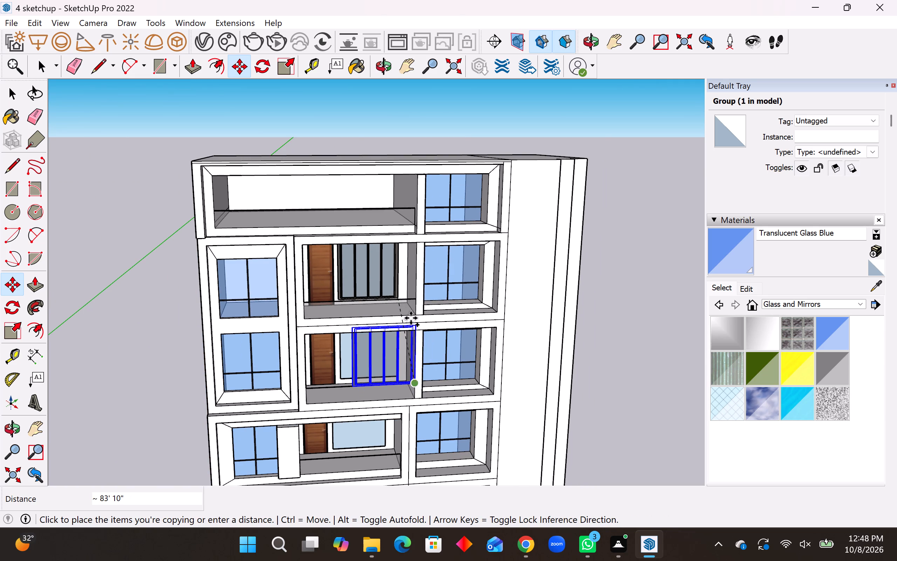
scroll(207, 223, down, 4)
scroll(366, 371, up, 2)
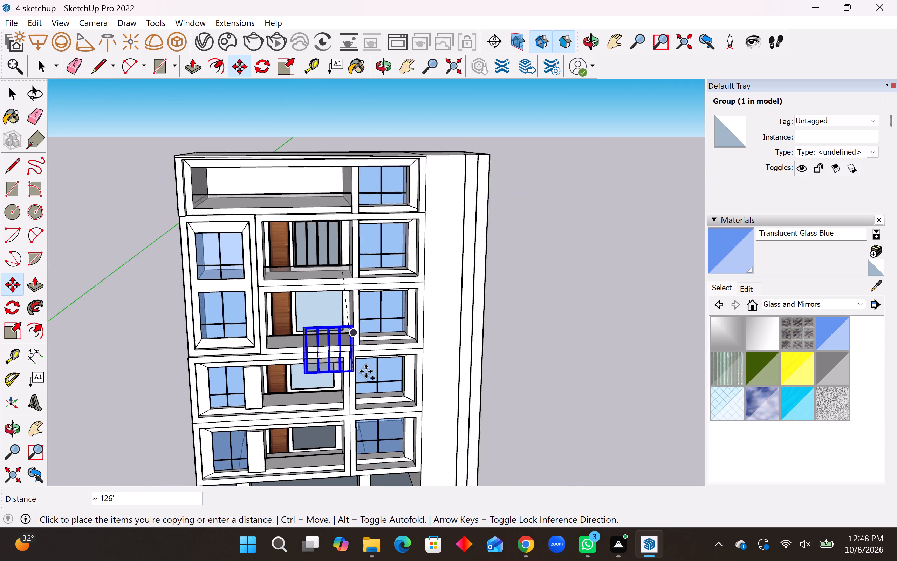
scroll(366, 371, up, 5)
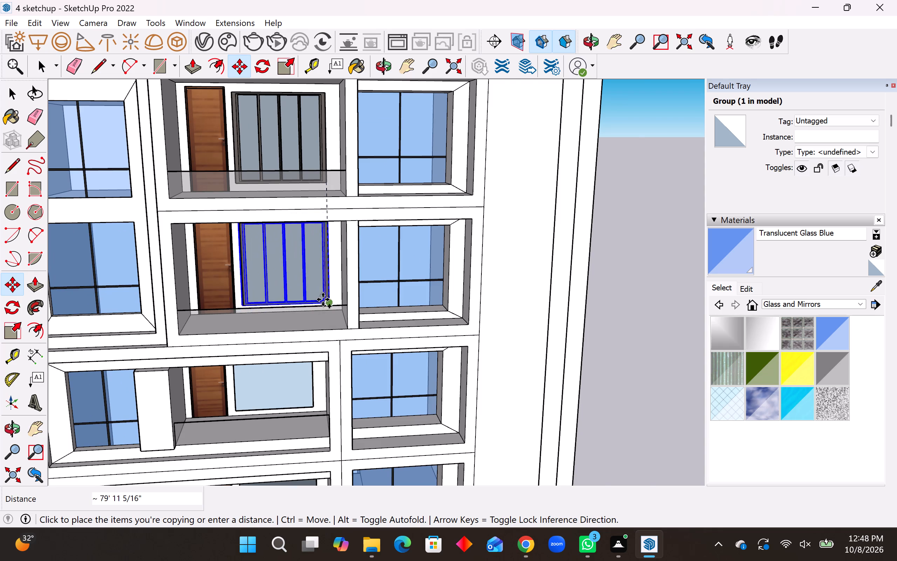
scroll(323, 299, up, 3)
middle_click(320, 296)
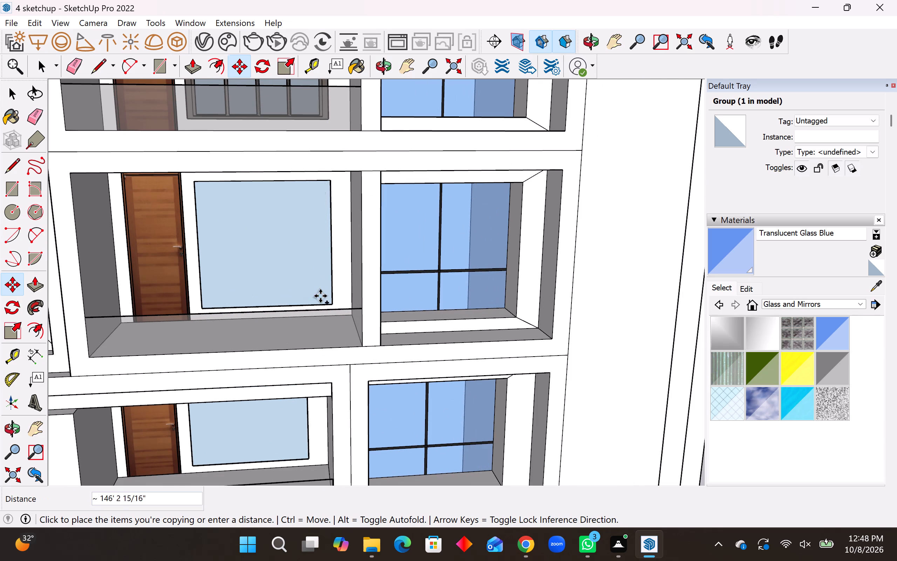
middle_drag(320, 296, 322, 302)
middle_drag(396, 279, 398, 300)
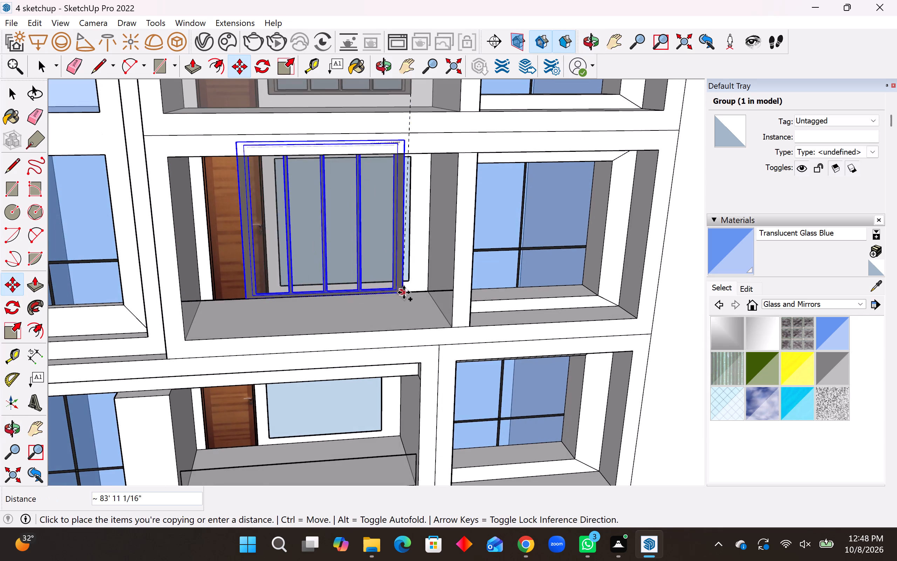
scroll(405, 291, up, 5)
click(410, 279)
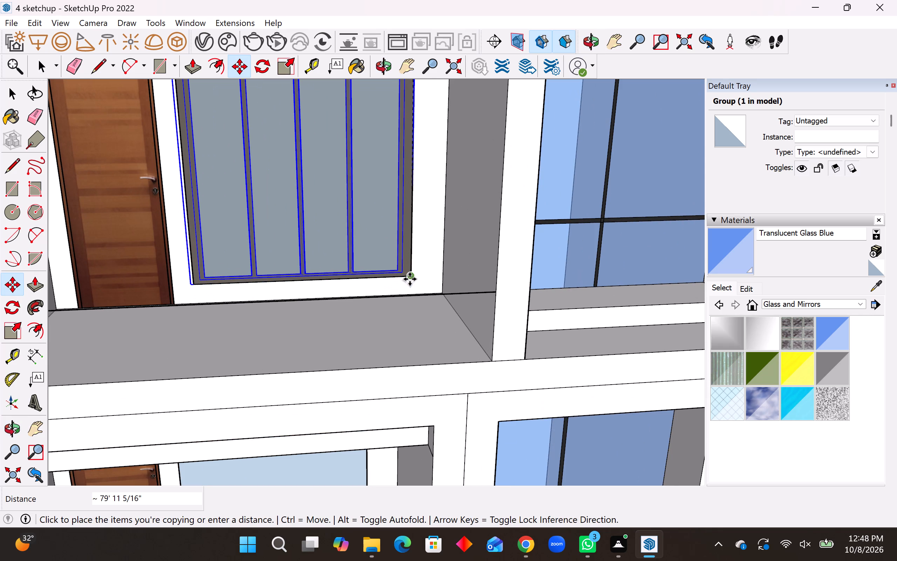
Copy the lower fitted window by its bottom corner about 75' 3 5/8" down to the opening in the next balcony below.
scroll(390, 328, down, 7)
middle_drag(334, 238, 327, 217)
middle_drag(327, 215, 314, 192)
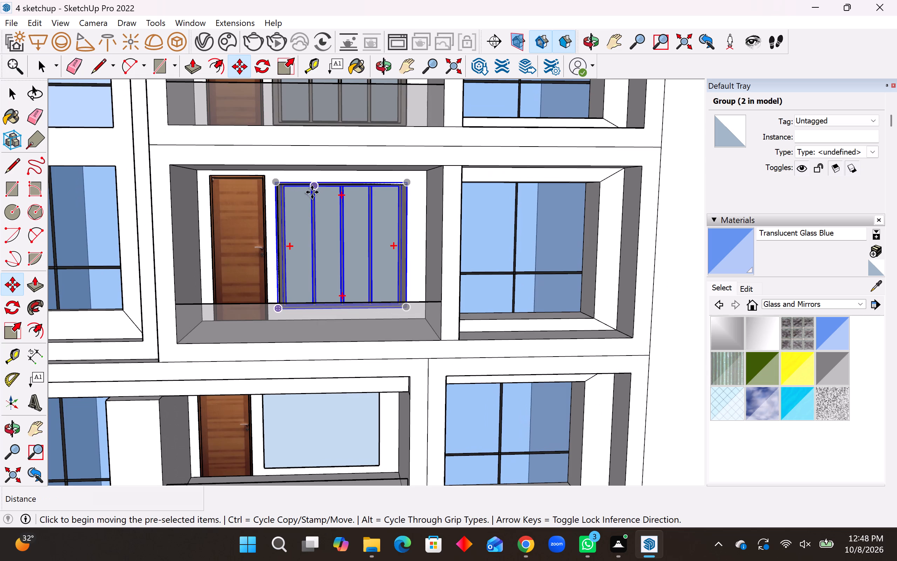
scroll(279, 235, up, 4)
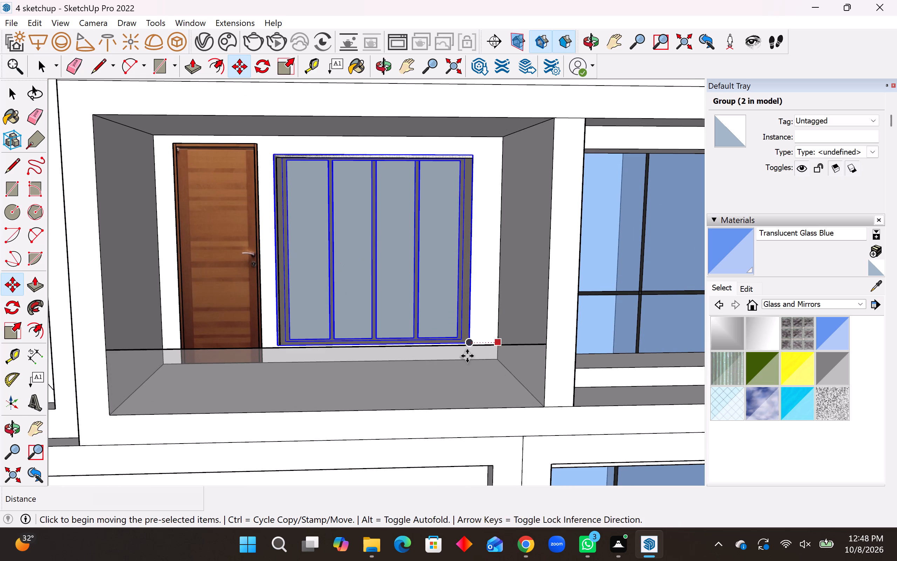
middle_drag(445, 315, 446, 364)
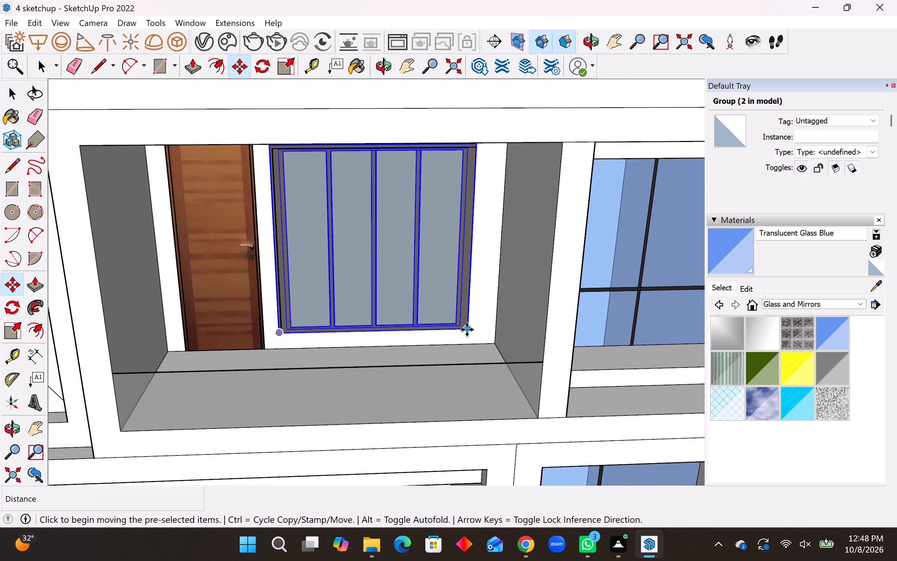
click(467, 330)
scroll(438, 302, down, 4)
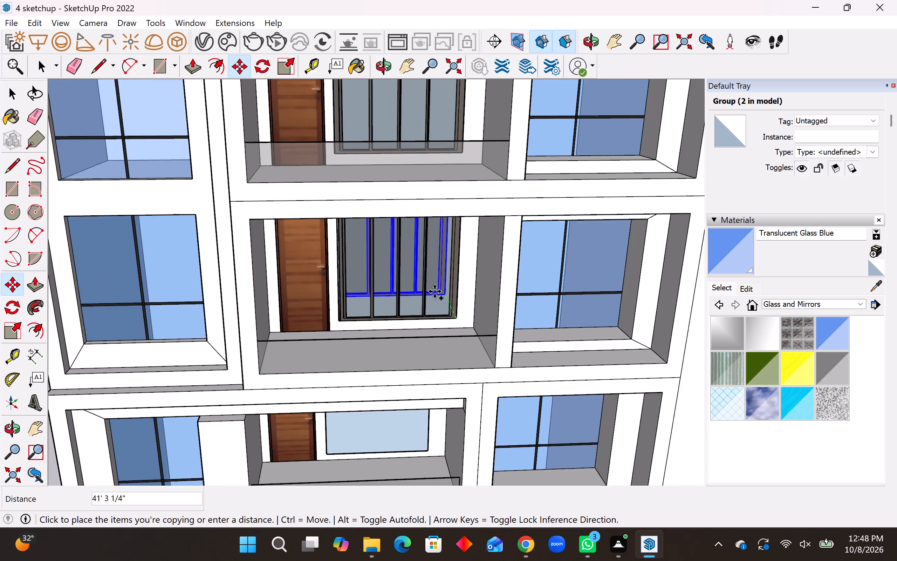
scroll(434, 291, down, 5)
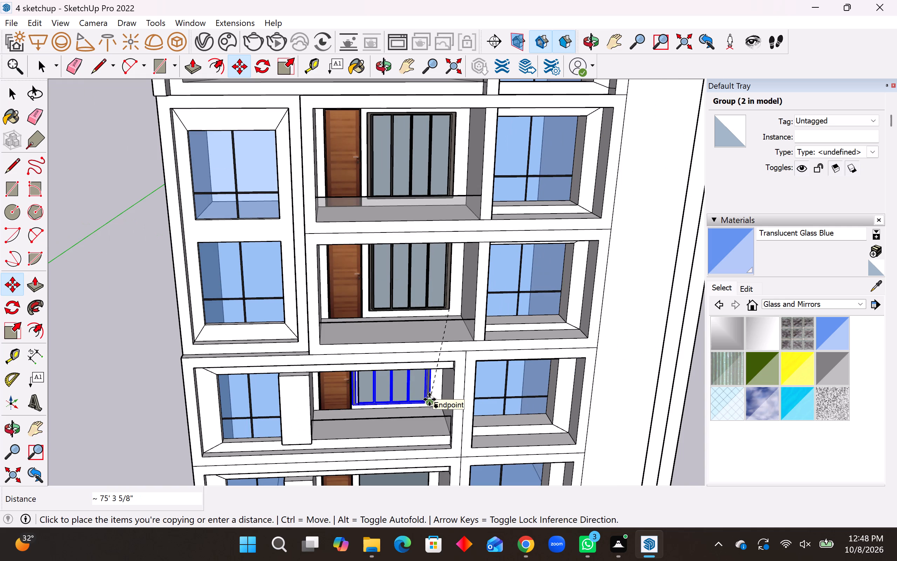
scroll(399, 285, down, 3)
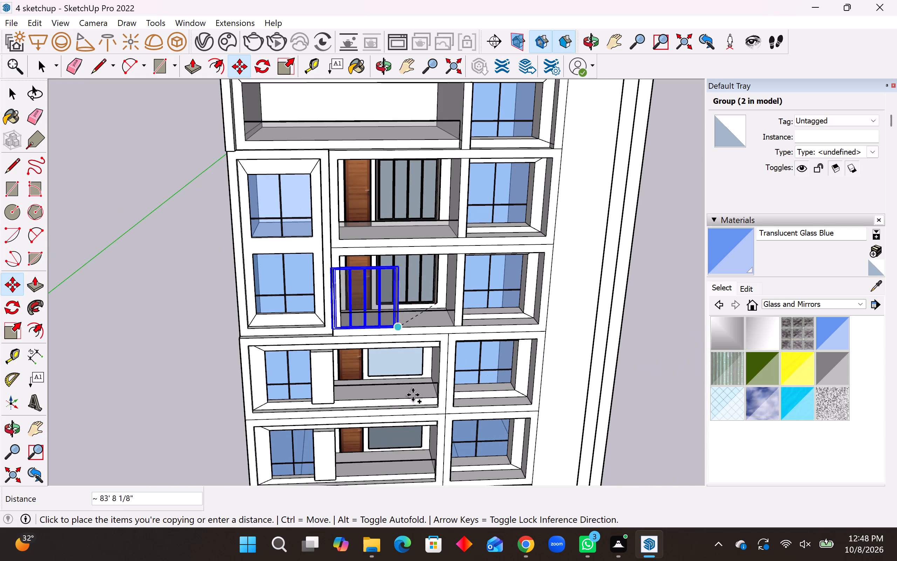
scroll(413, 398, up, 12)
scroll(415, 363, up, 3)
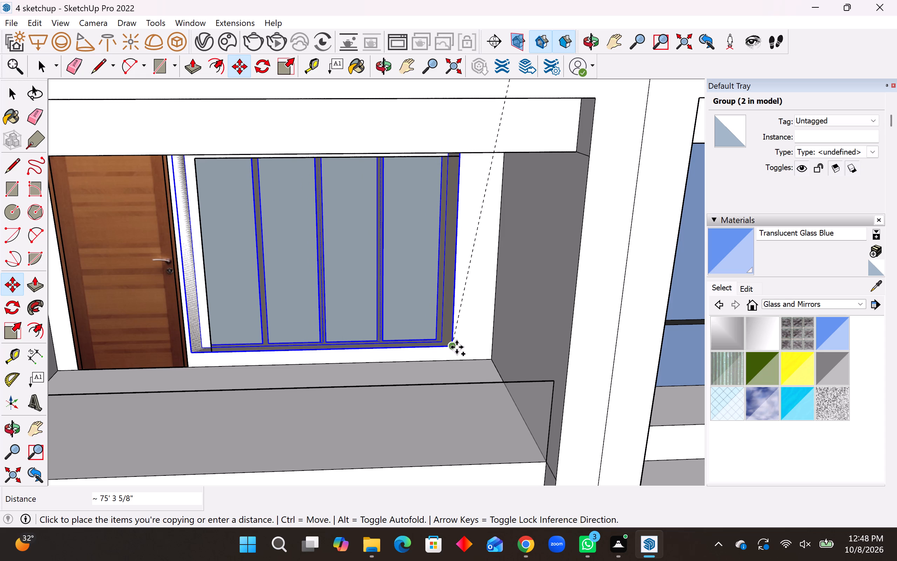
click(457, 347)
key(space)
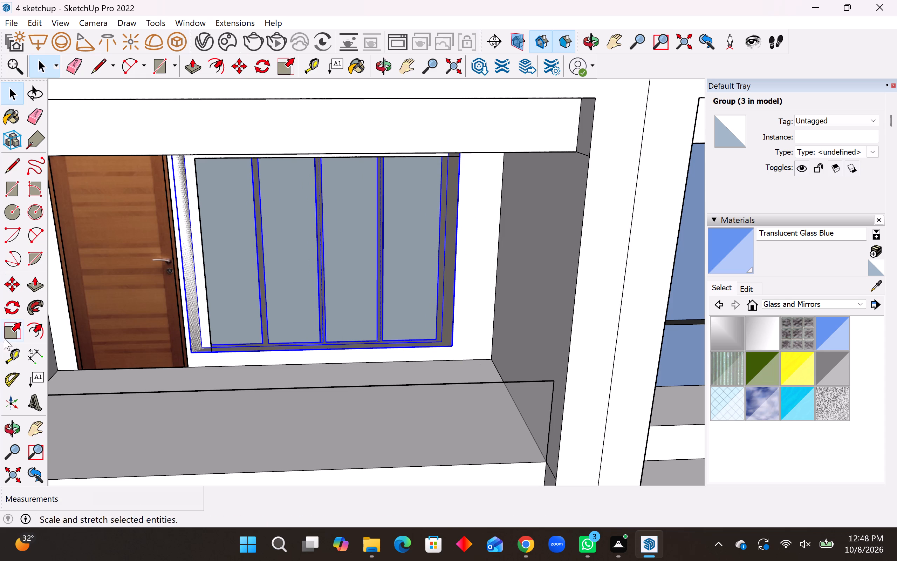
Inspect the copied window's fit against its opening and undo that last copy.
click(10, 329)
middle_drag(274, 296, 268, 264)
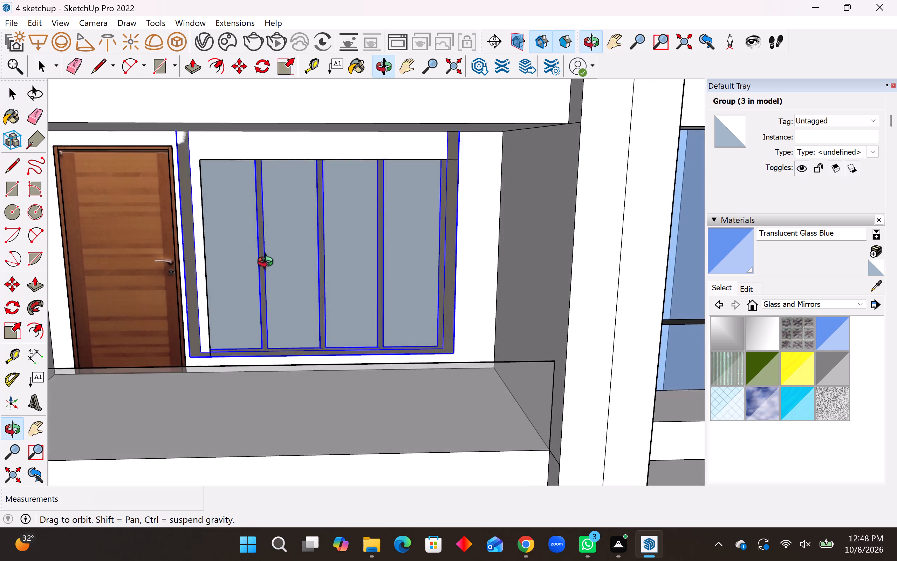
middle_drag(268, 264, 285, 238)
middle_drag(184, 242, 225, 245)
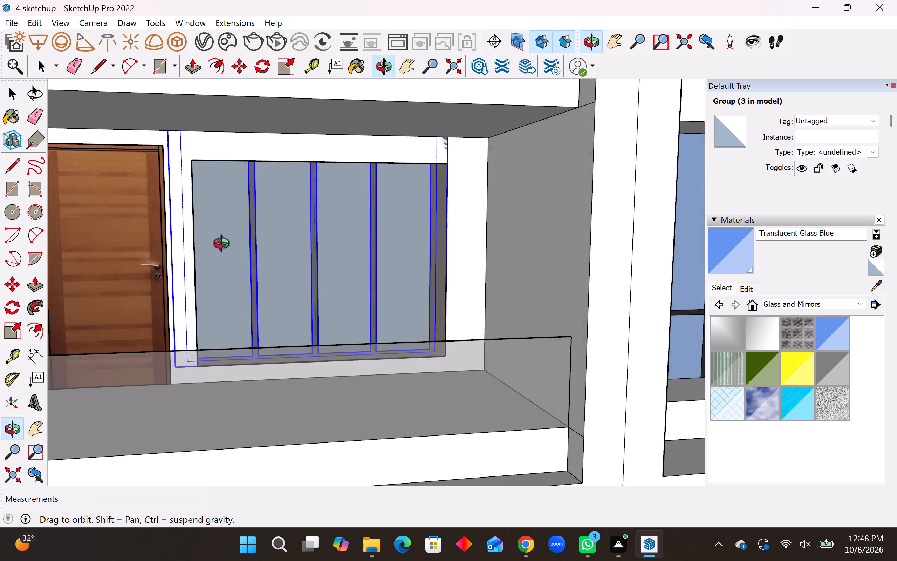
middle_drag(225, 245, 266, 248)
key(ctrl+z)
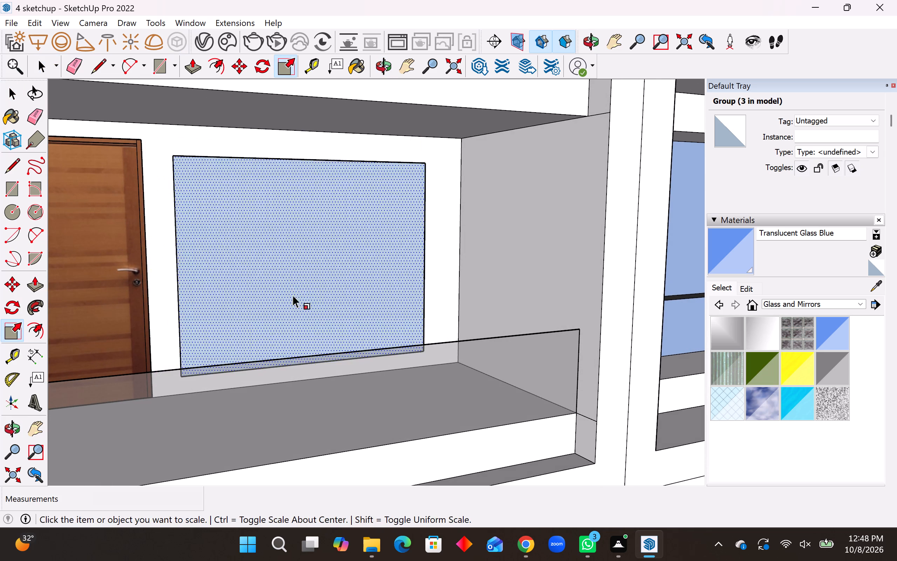
Move the lower of the two fitted windows 313' 9 7/16" out of its balcony opening into the empty space beside the building.
scroll(310, 312, down, 9)
middle_drag(309, 287, 197, 319)
scroll(190, 301, down, 1)
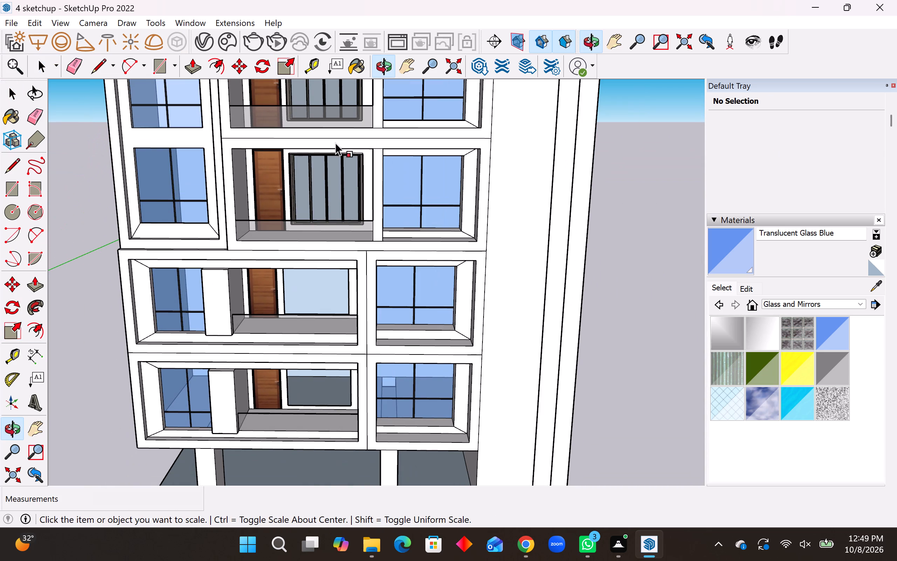
middle_drag(341, 191, 399, 227)
click(335, 215)
key(m)
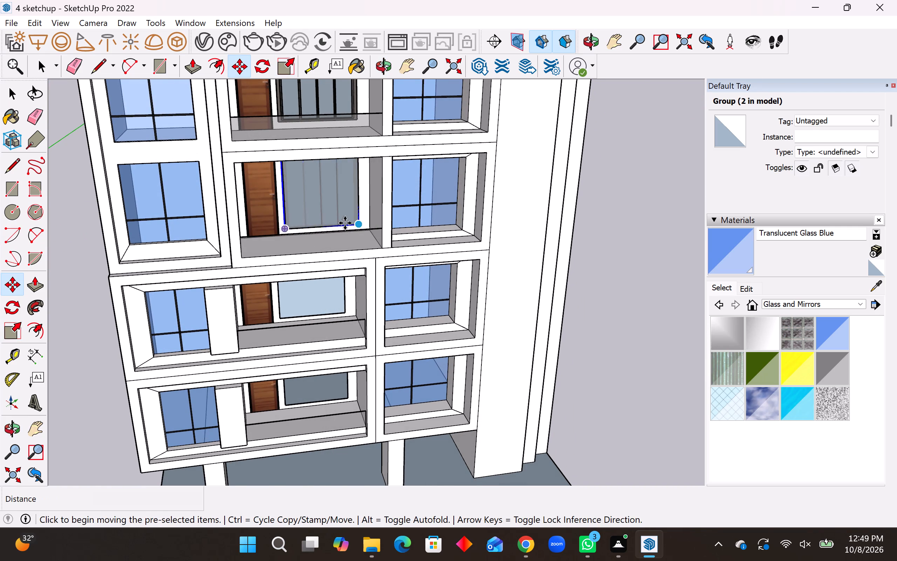
scroll(345, 223, up, 4)
click(366, 230)
scroll(340, 269, down, 5)
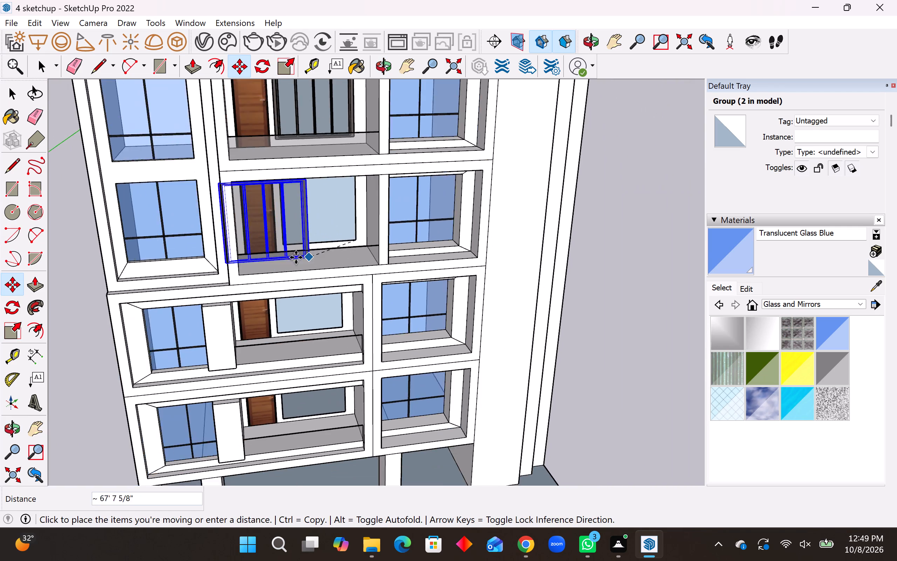
scroll(296, 257, down, 7)
click(552, 261)
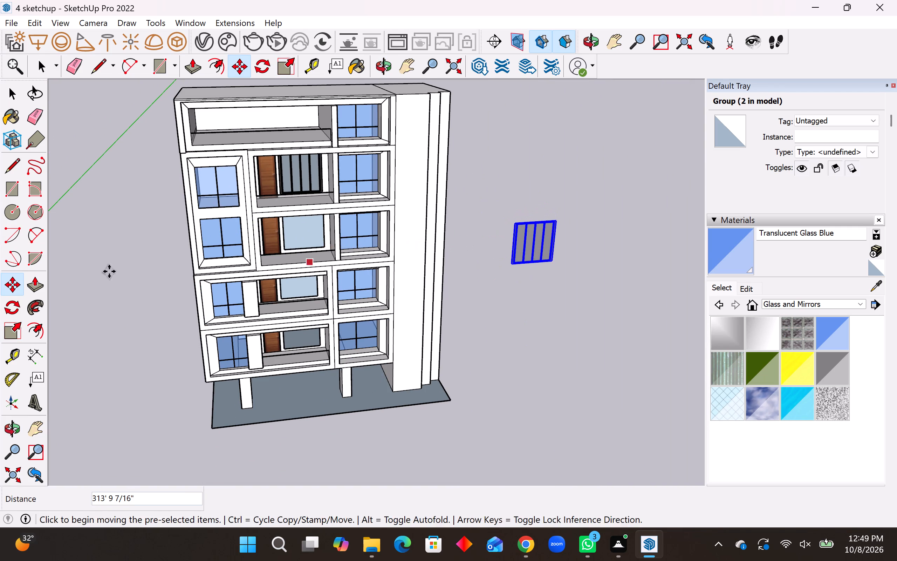
Scale the window beside the building down along the blue axis by about 0.73 from its top edge.
click(9, 330)
scroll(506, 251, up, 8)
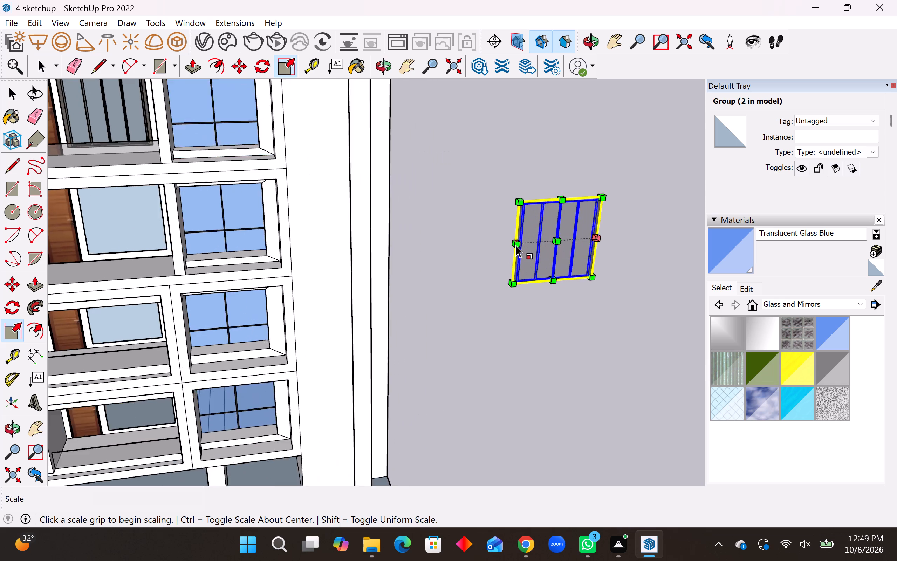
scroll(515, 245, up, 2)
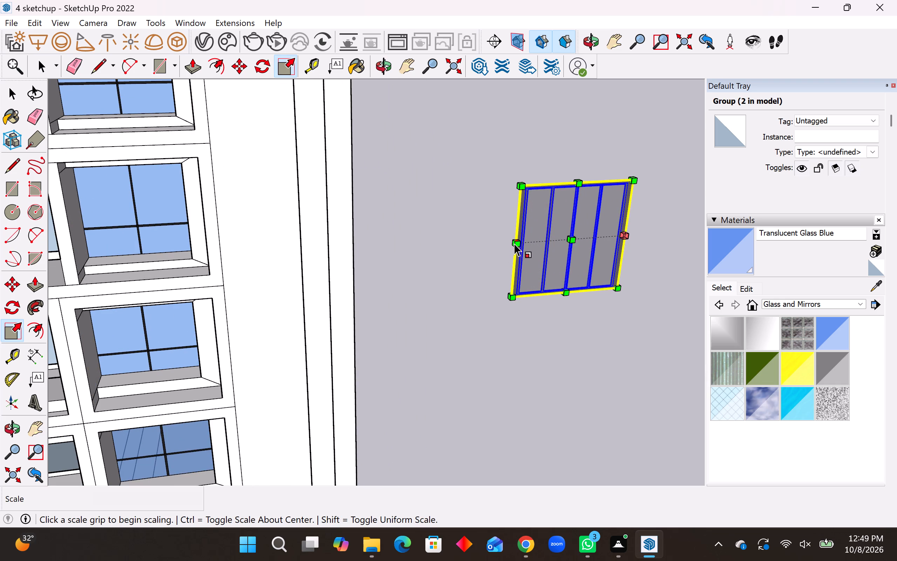
middle_drag(514, 243, 537, 253)
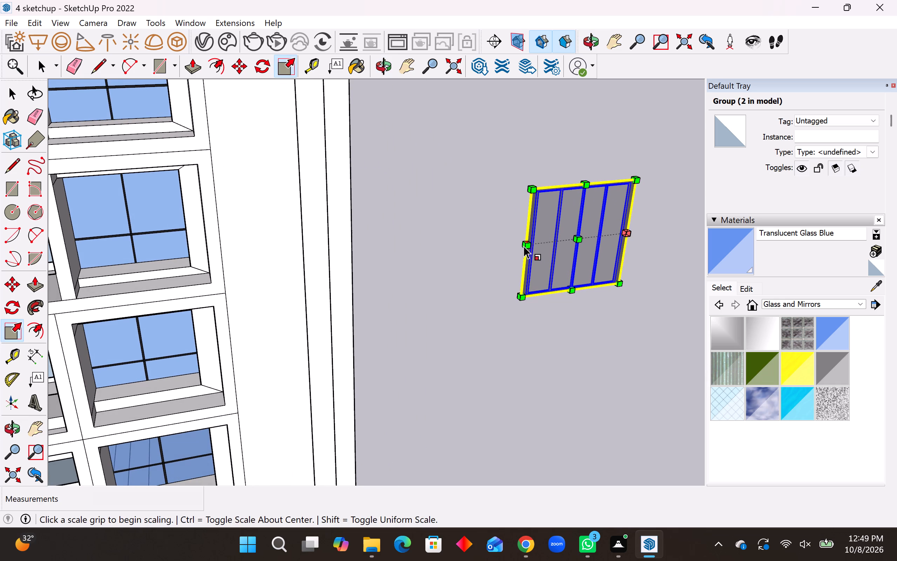
scroll(583, 236, up, 9)
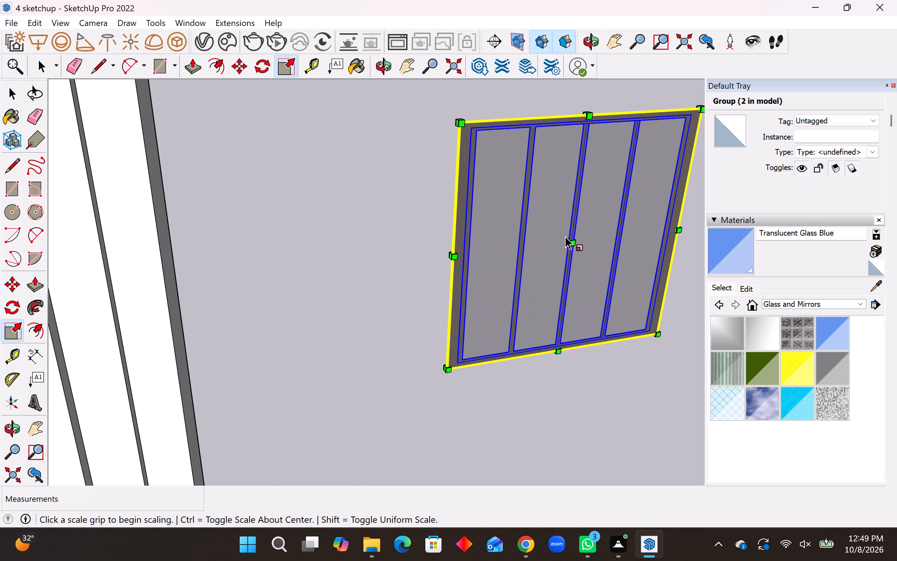
middle_drag(435, 258, 458, 295)
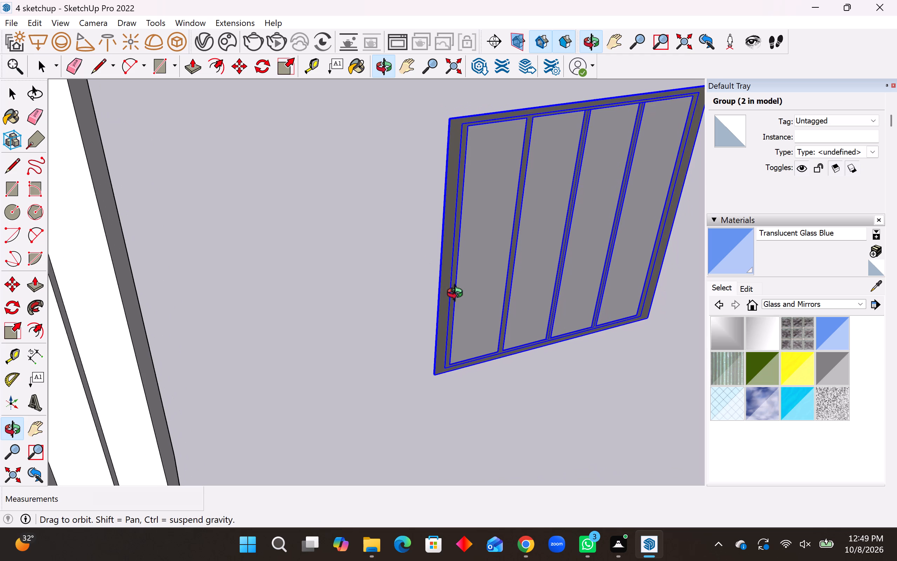
middle_drag(458, 295, 490, 313)
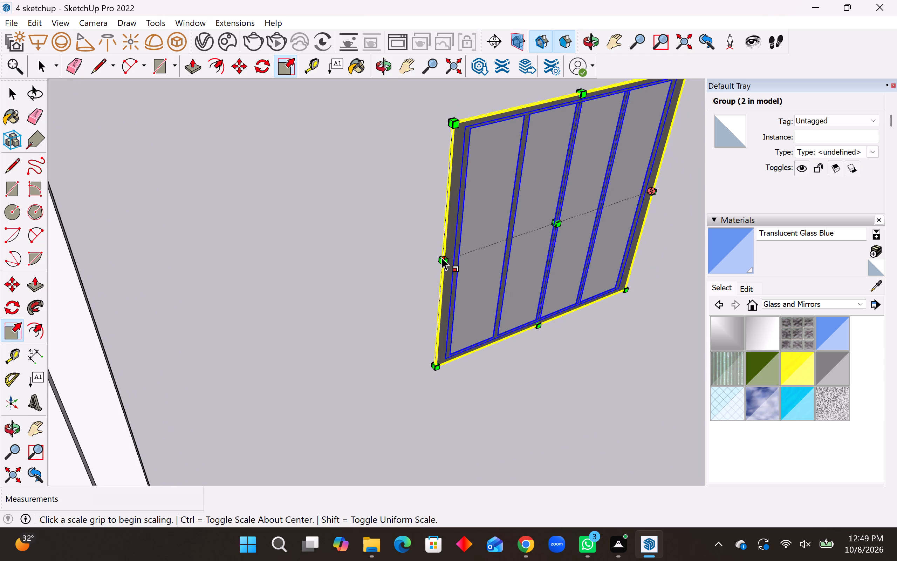
middle_drag(602, 133, 535, 246)
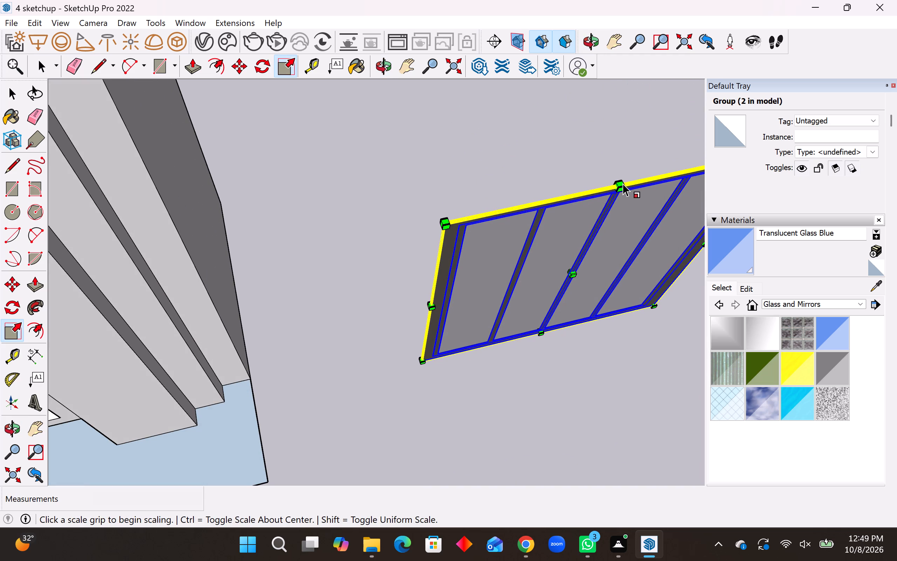
click(619, 183)
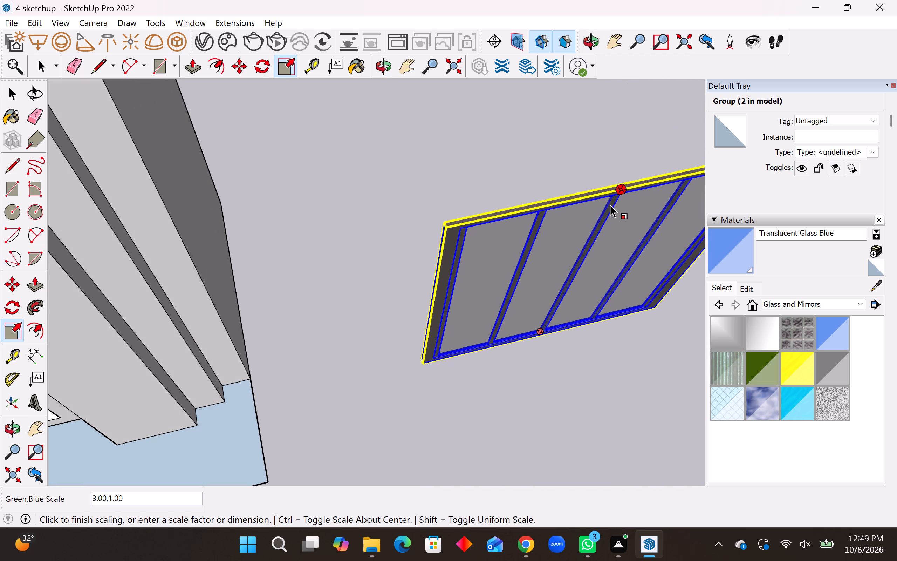
key(Escape)
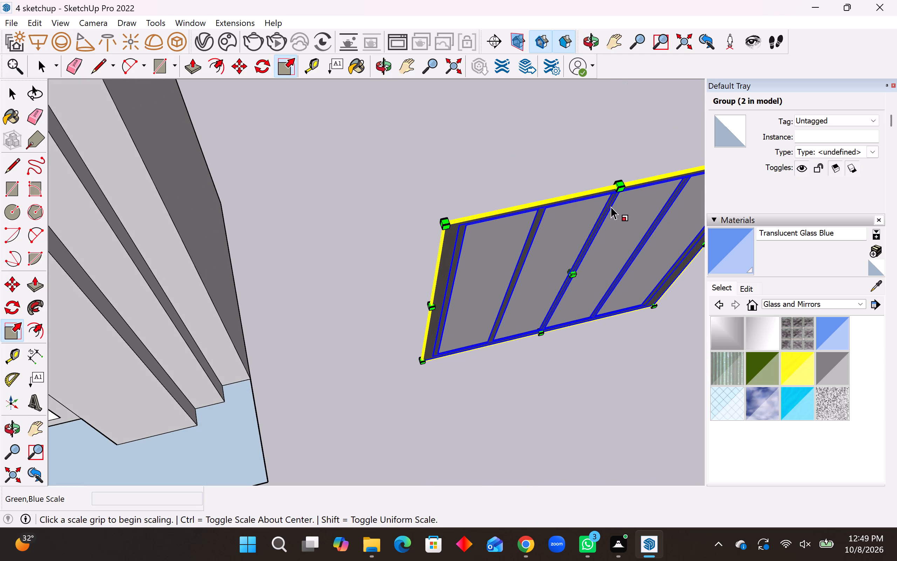
middle_drag(620, 184, 672, 196)
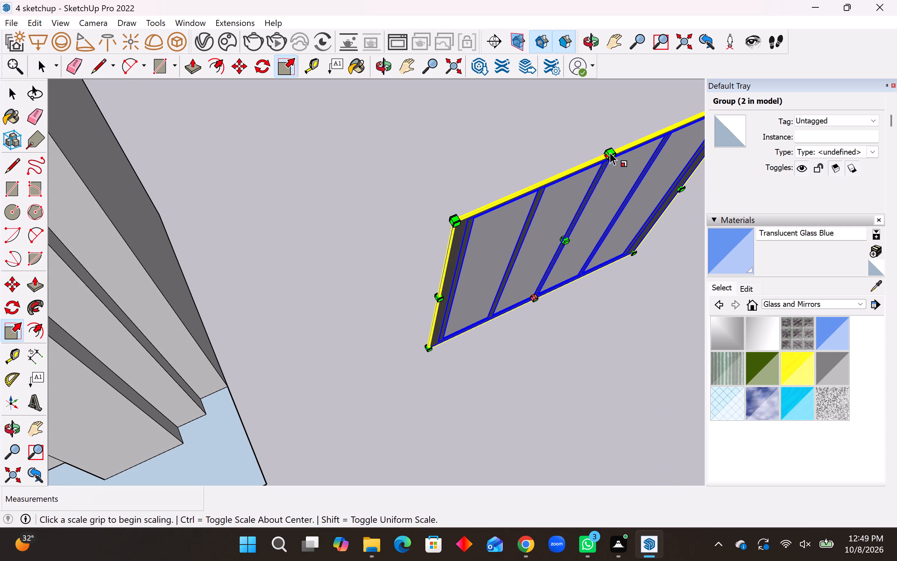
click(610, 151)
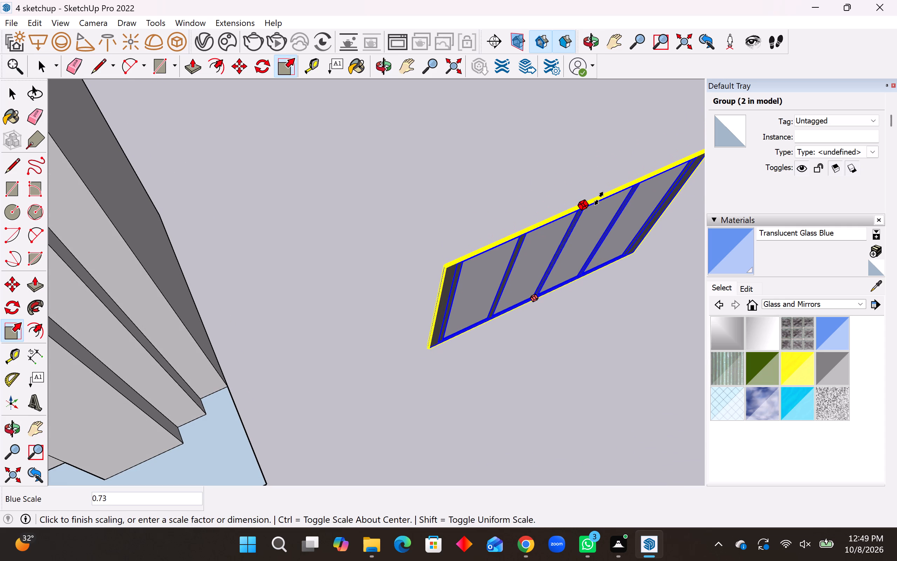
click(599, 198)
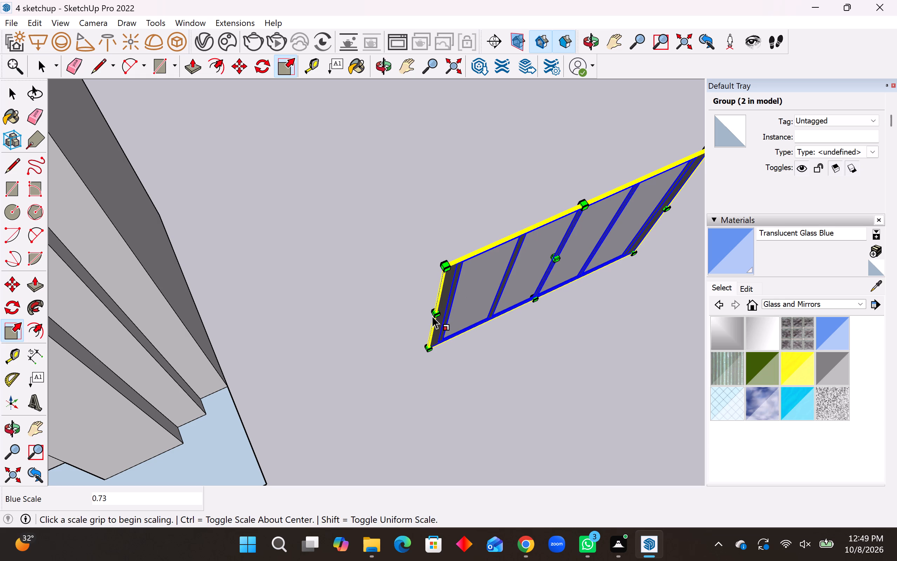
Scale the window along the red and green axes by 1.00, 8.76 to thicken its frame.
click(432, 314)
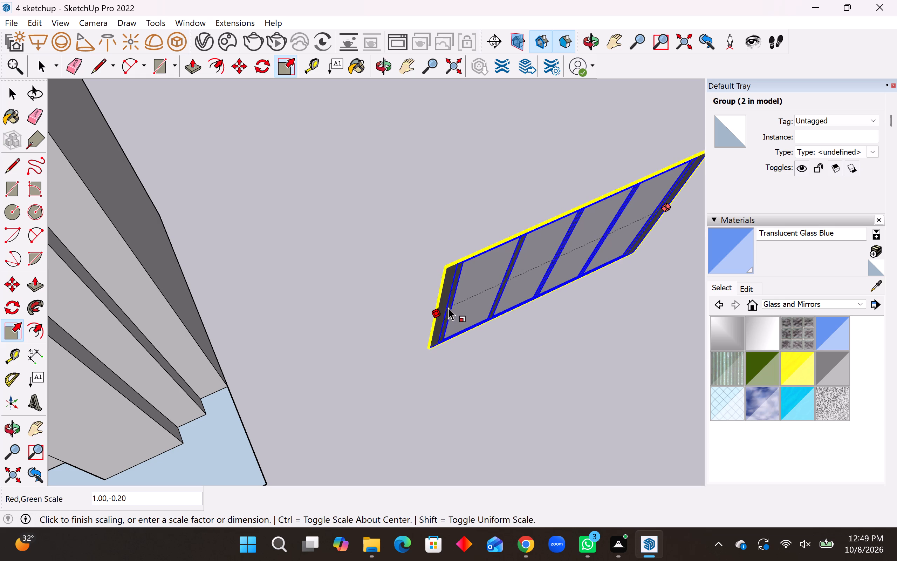
key(Escape)
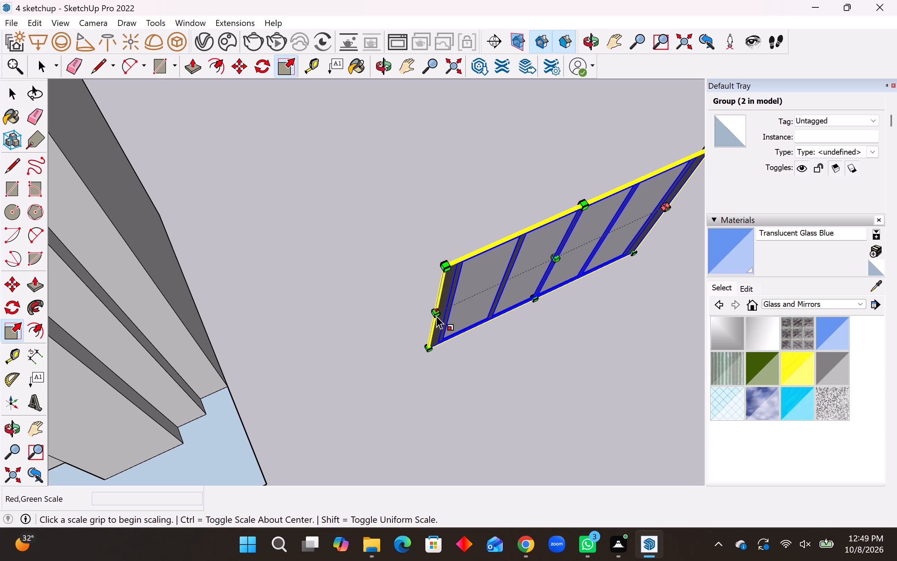
click(436, 316)
click(440, 322)
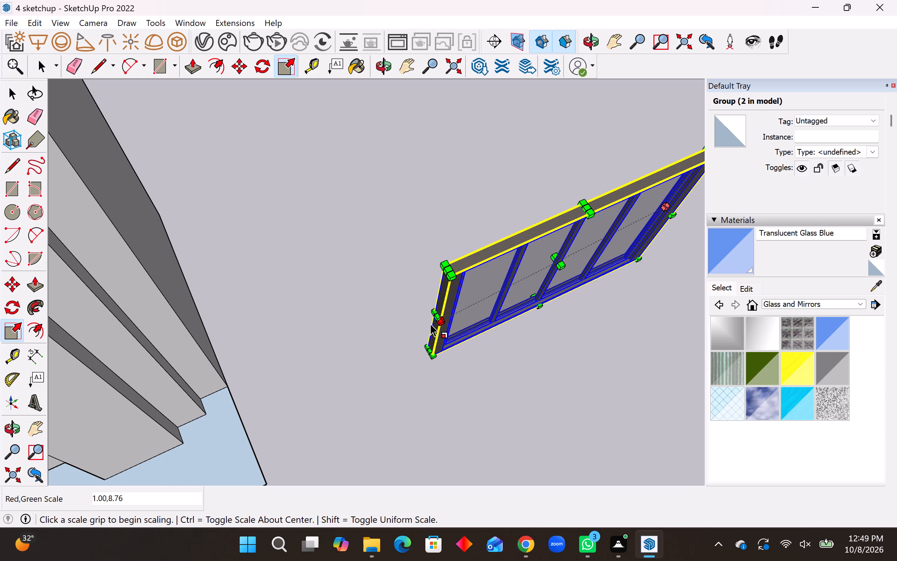
Scale the window narrower along the red axis by about 0.74 from its side edge.
click(435, 316)
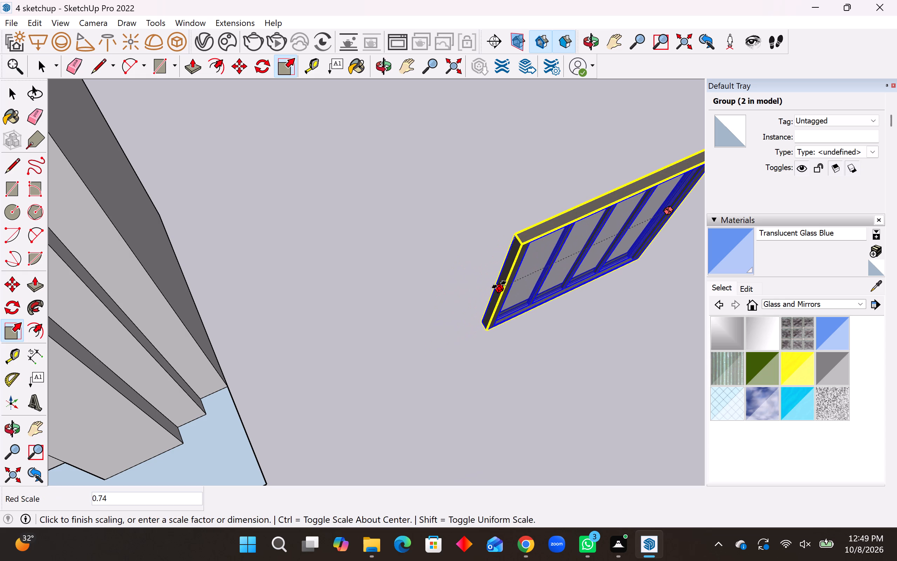
click(499, 285)
Move the resized window about 360' 2" from beside the building into the lowest balcony's back-wall opening, aligning its lower corner.
middle_drag(436, 299, 389, 245)
scroll(412, 289, down, 4)
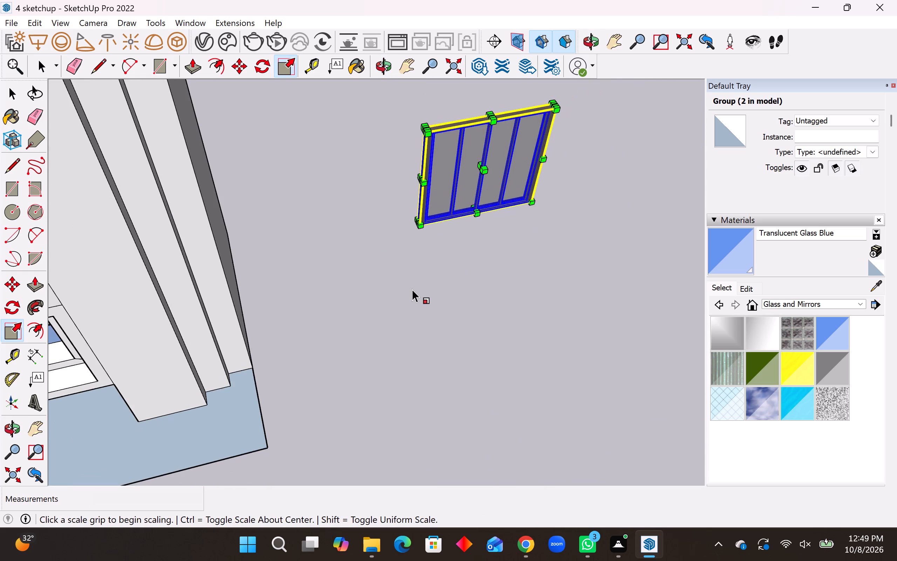
scroll(412, 289, down, 2)
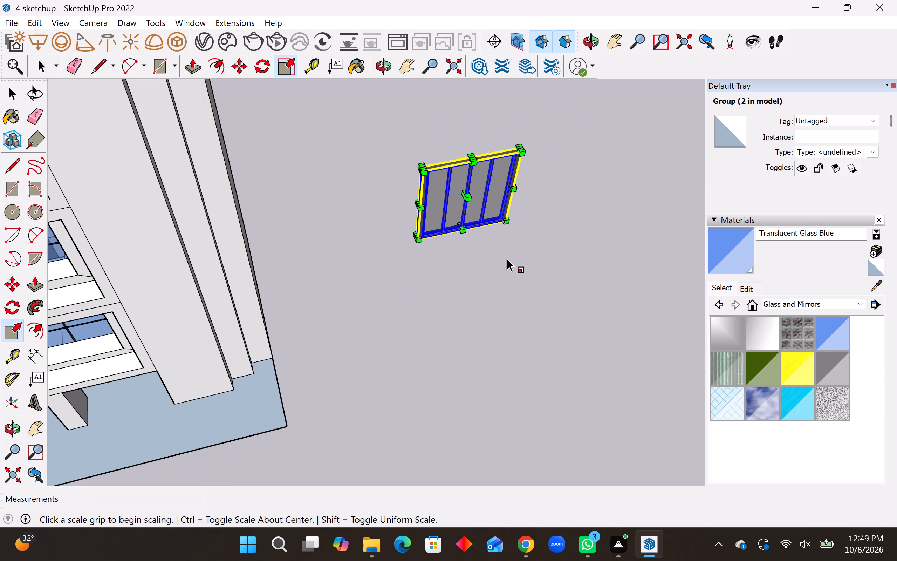
key(m)
click(500, 229)
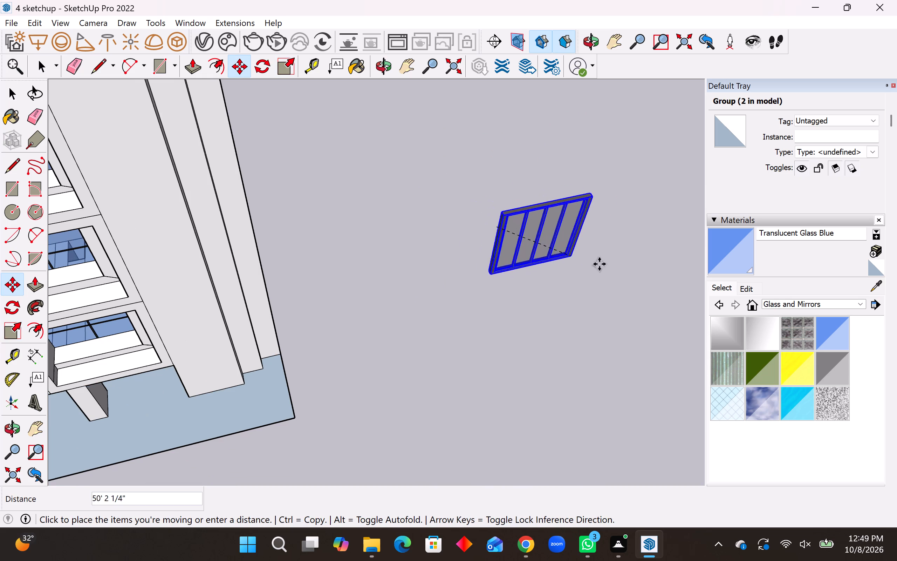
scroll(650, 270, down, 9)
middle_drag(348, 308, 355, 111)
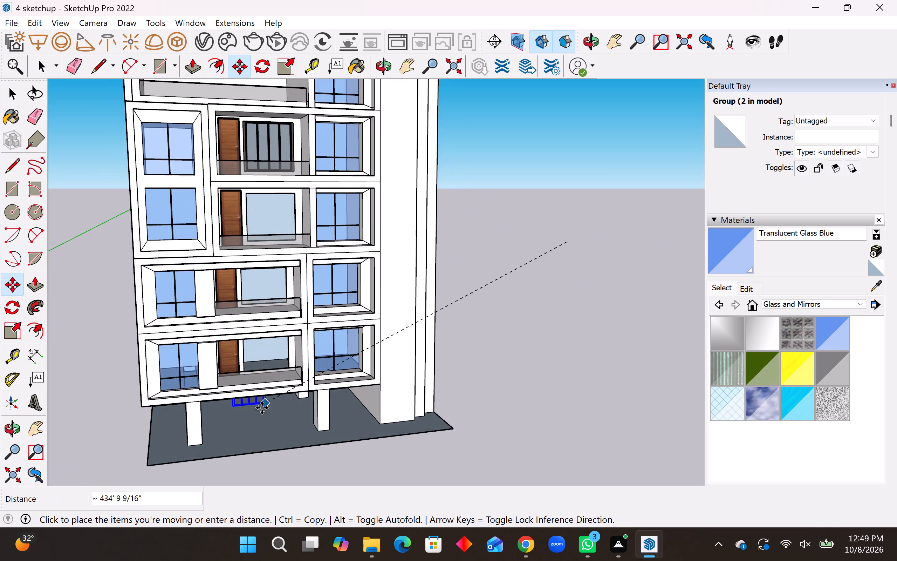
scroll(263, 408, up, 3)
scroll(281, 353, up, 8)
middle_drag(308, 338, 310, 358)
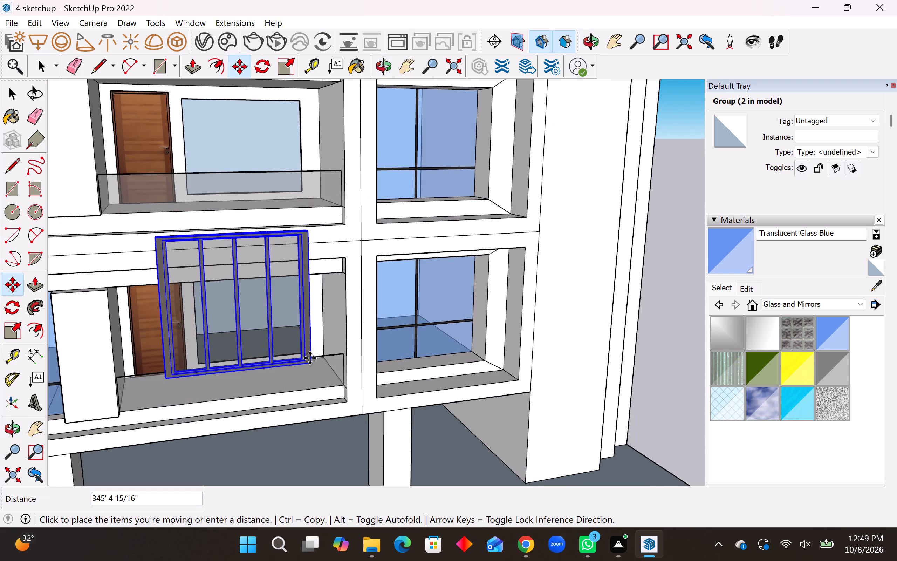
scroll(310, 358, up, 10)
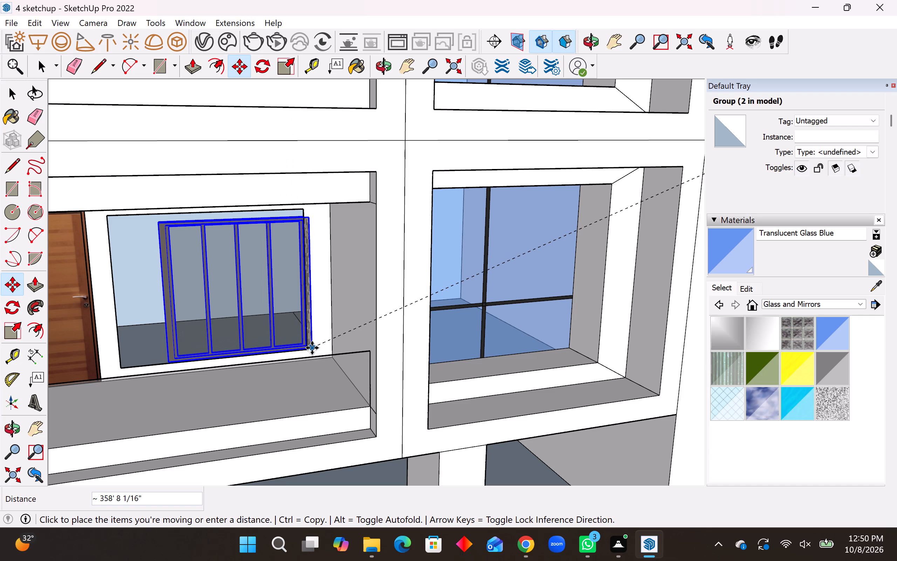
click(310, 348)
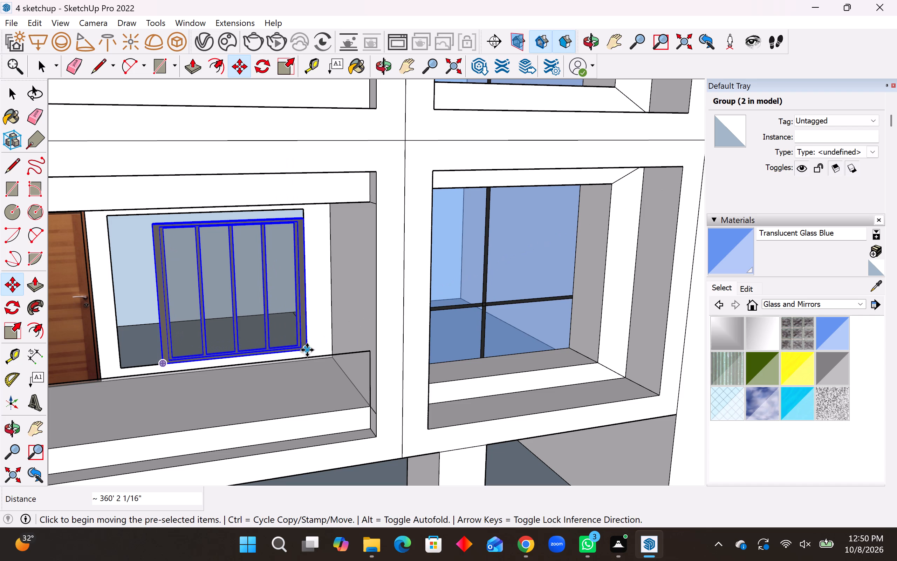
Copy the window about 81' 3" up into the second balcony's opening, matching its lower corner to the opening's corner.
click(307, 349)
scroll(387, 398, down, 9)
middle_drag(330, 242, 332, 276)
scroll(339, 245, up, 9)
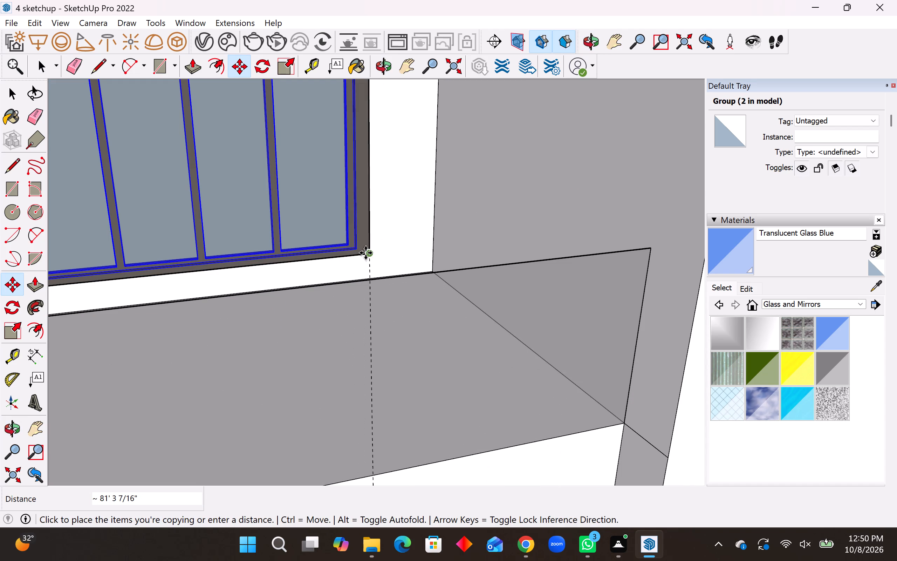
click(365, 253)
Copy the window again about 75' 4" up into the third balcony's opening, aligned to its lower corner.
click(368, 253)
scroll(381, 333, down, 14)
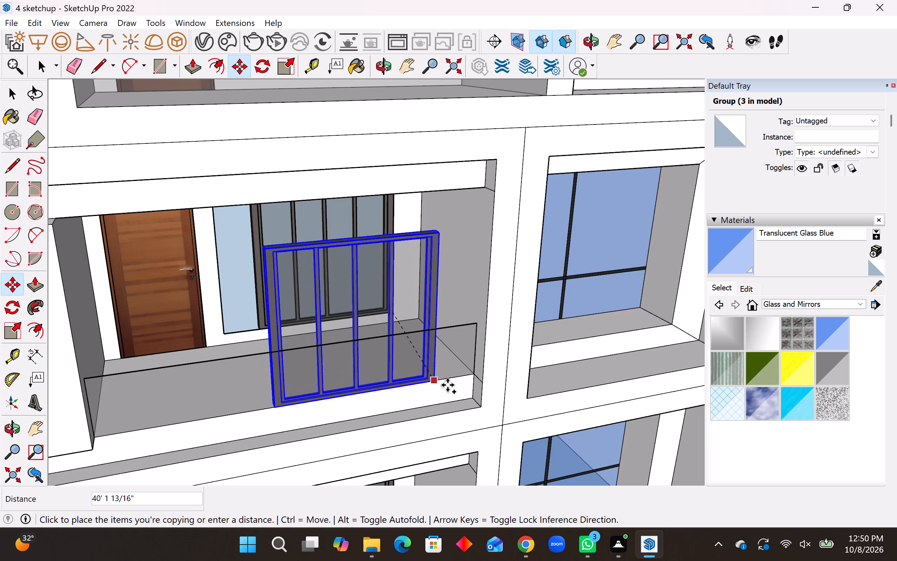
scroll(448, 387, down, 8)
middle_drag(432, 216, 420, 248)
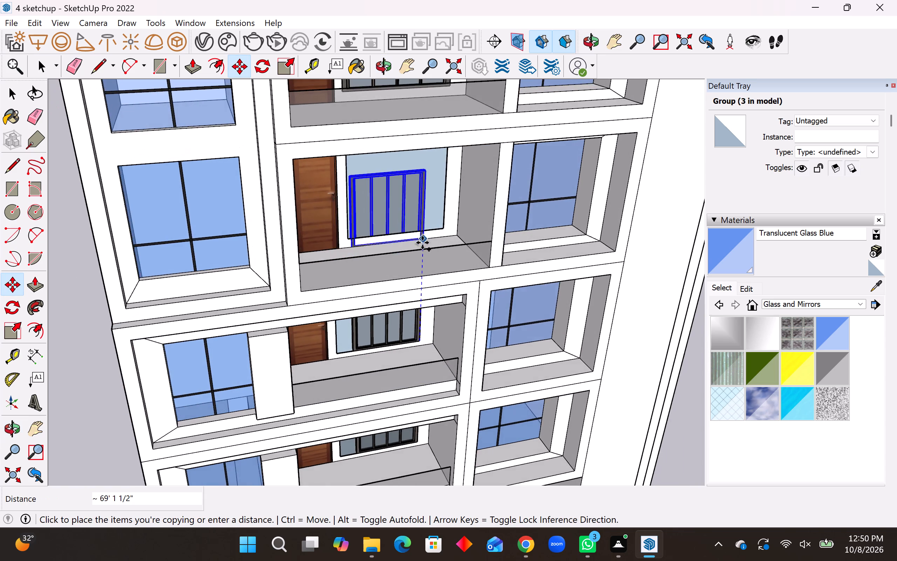
scroll(424, 240, up, 10)
click(471, 214)
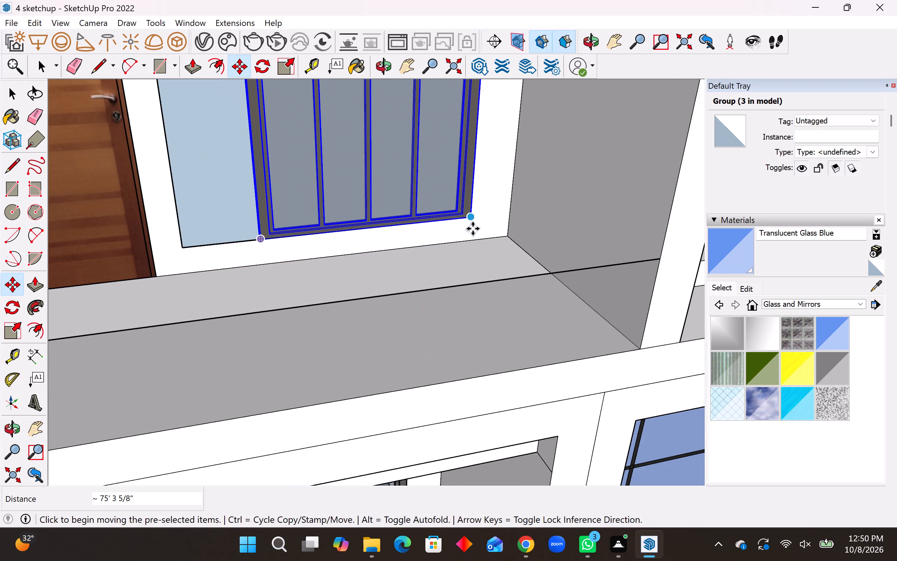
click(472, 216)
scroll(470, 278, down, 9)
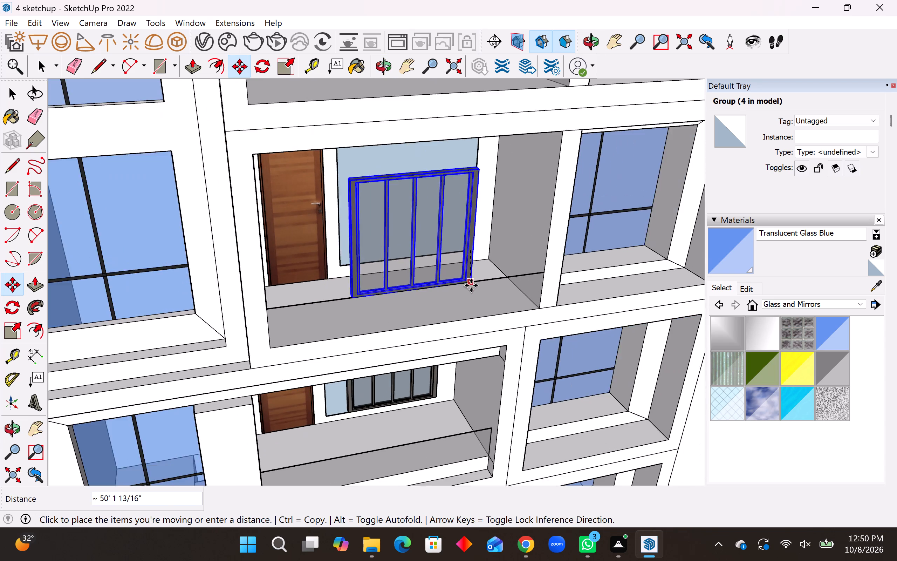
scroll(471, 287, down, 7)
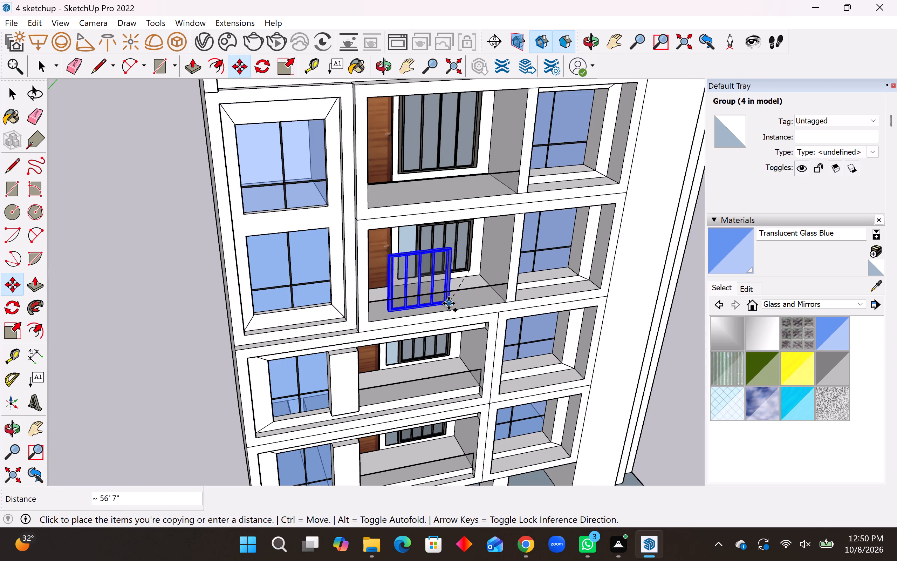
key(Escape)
Scale the third balcony's window wider along the red axis by about 1.33 to reach the opening's side edge near the door.
middle_drag(444, 285, 371, 124)
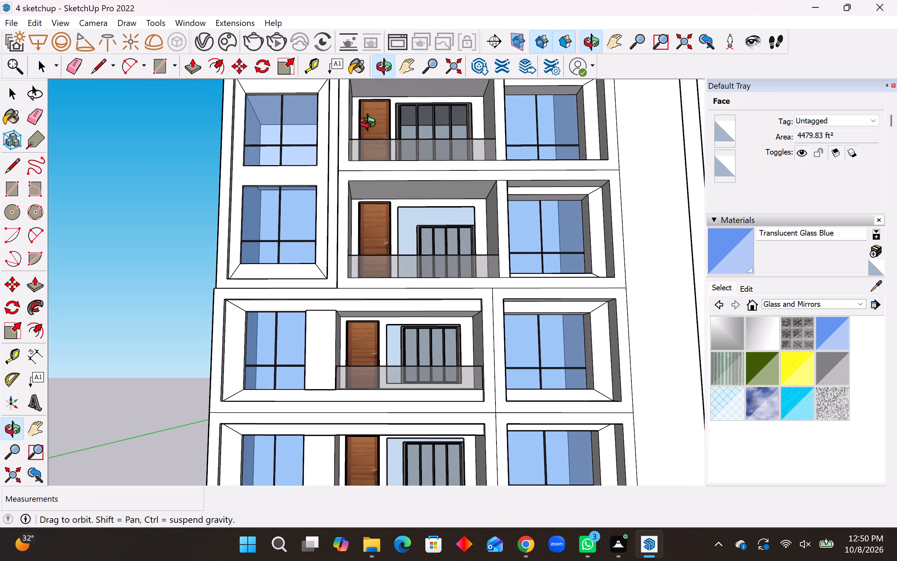
middle_drag(371, 124, 369, 195)
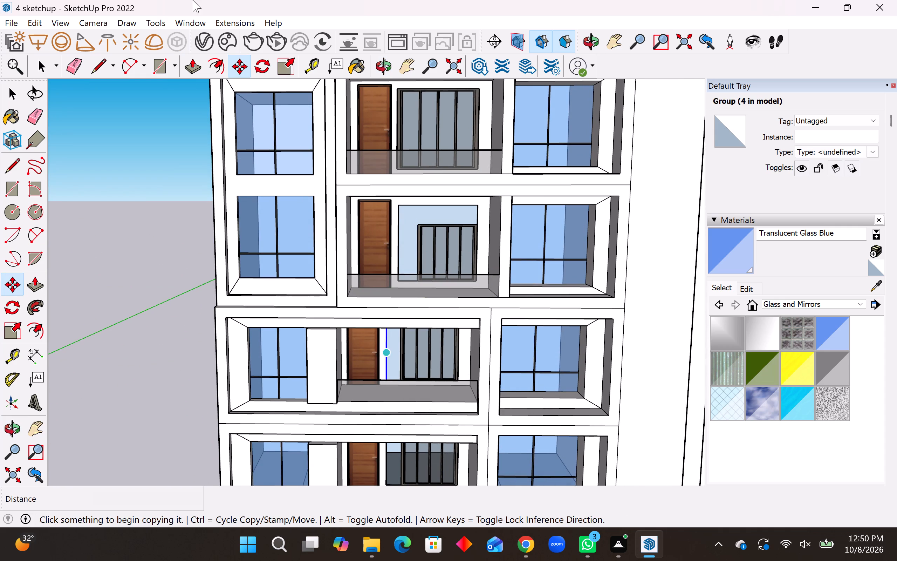
click(7, 329)
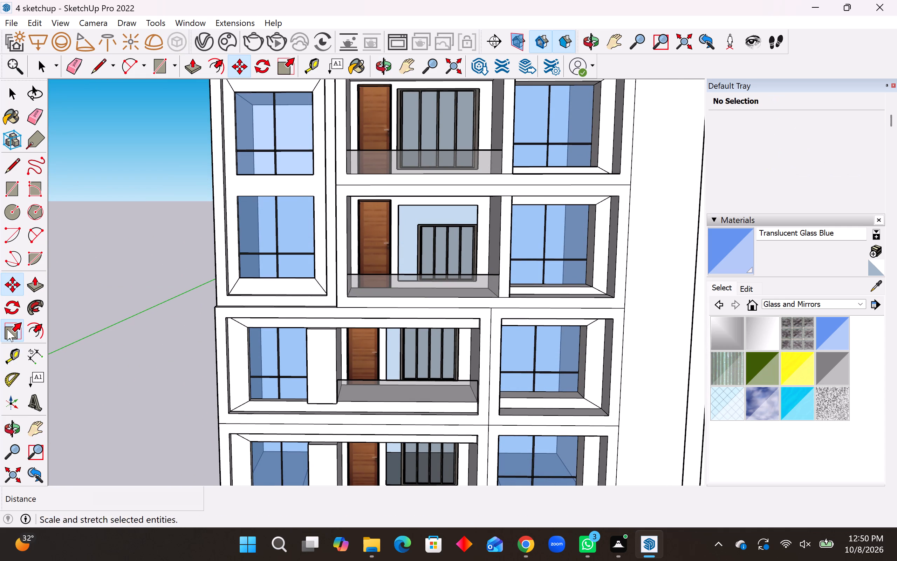
click(438, 241)
middle_drag(430, 266, 440, 312)
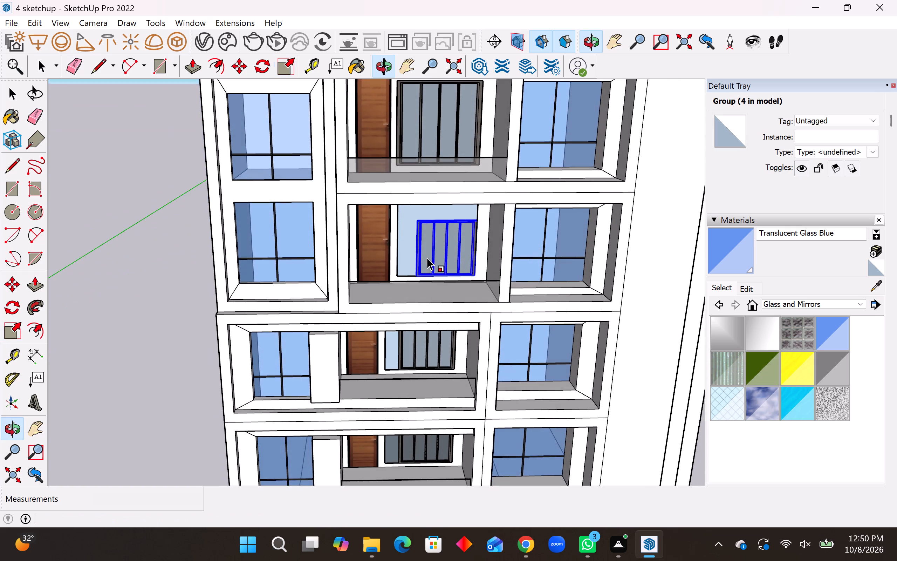
scroll(427, 257, up, 9)
middle_drag(419, 241, 473, 258)
scroll(460, 258, down, 1)
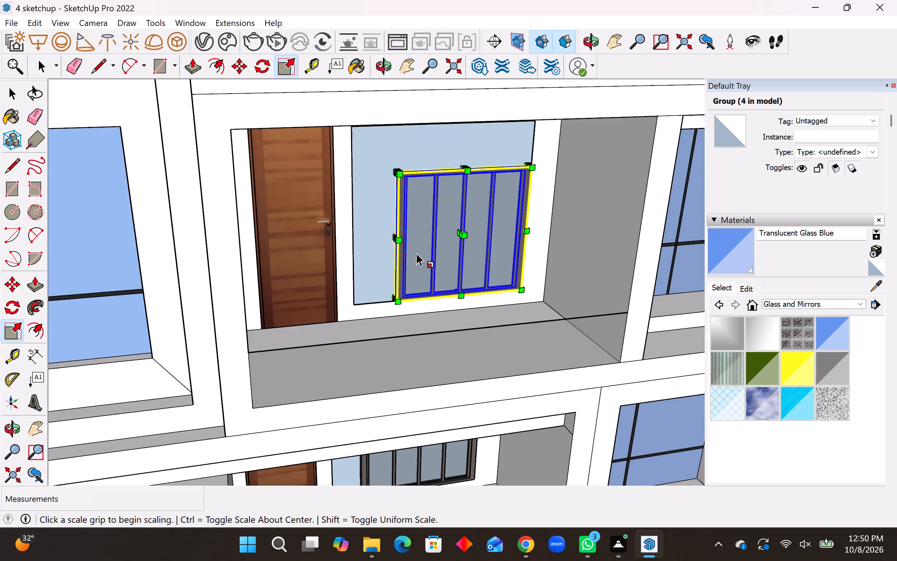
scroll(389, 244, up, 3)
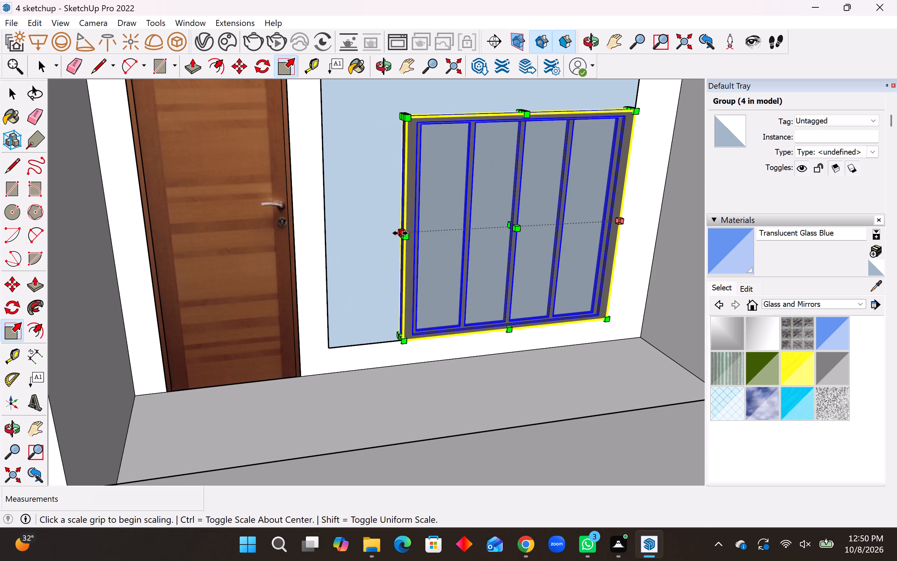
click(401, 233)
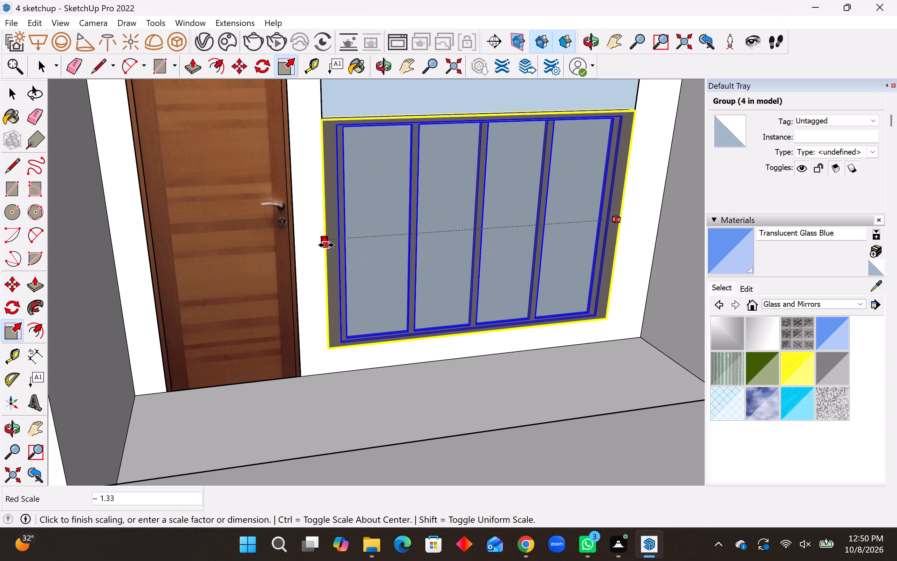
click(326, 245)
Scale the third balcony's window taller along the blue axis by about 1.35 to reach the opening's top edge.
middle_click(542, 278)
scroll(522, 303, down, 3)
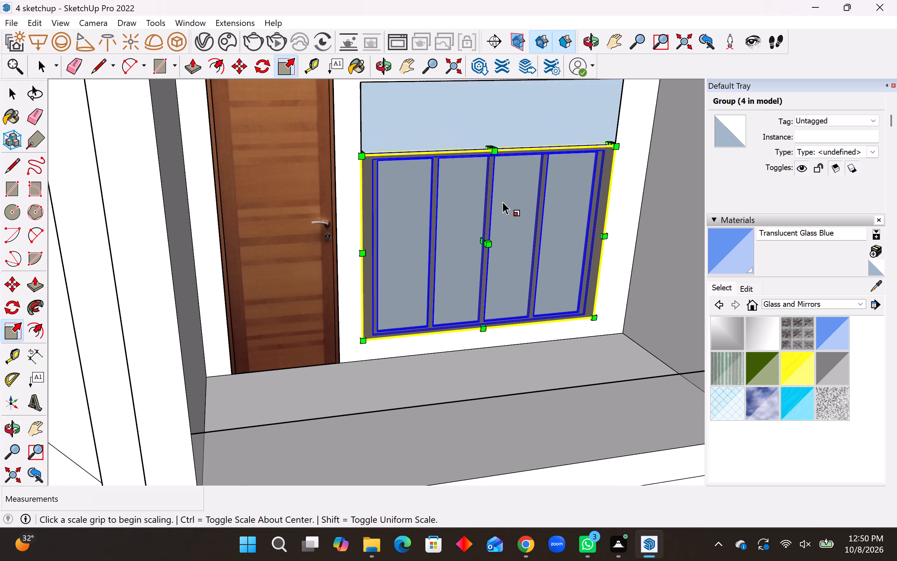
middle_drag(500, 189, 496, 210)
scroll(495, 144, up, 4)
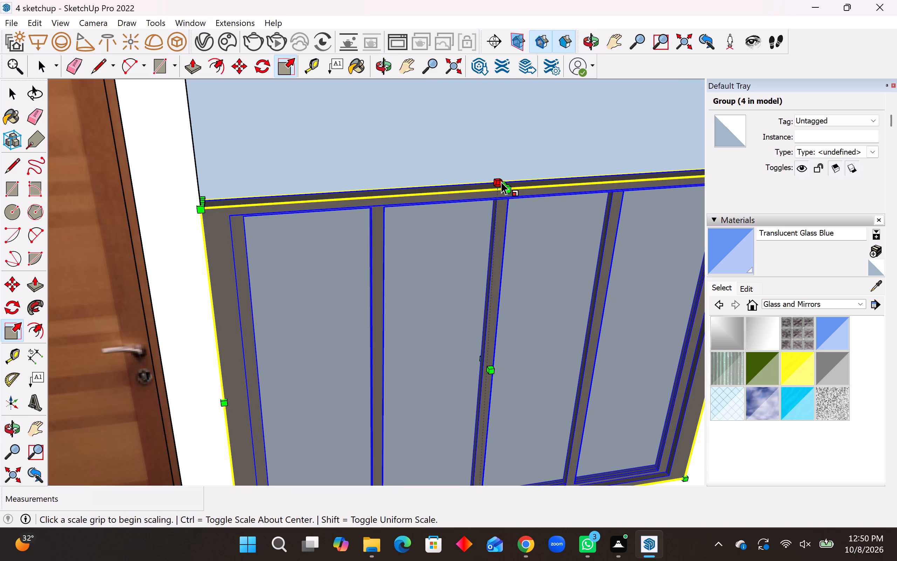
click(503, 182)
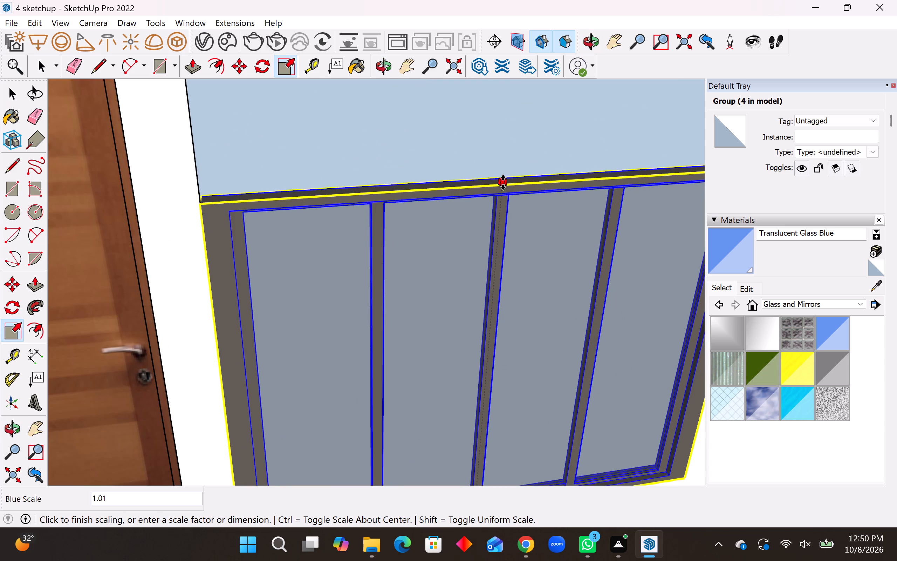
scroll(508, 210, down, 5)
middle_drag(507, 198, 499, 138)
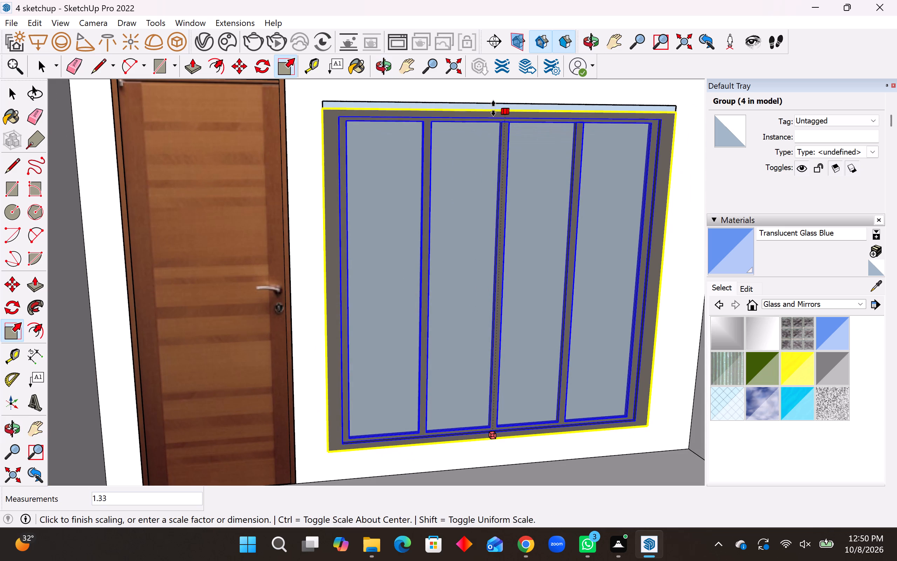
click(493, 104)
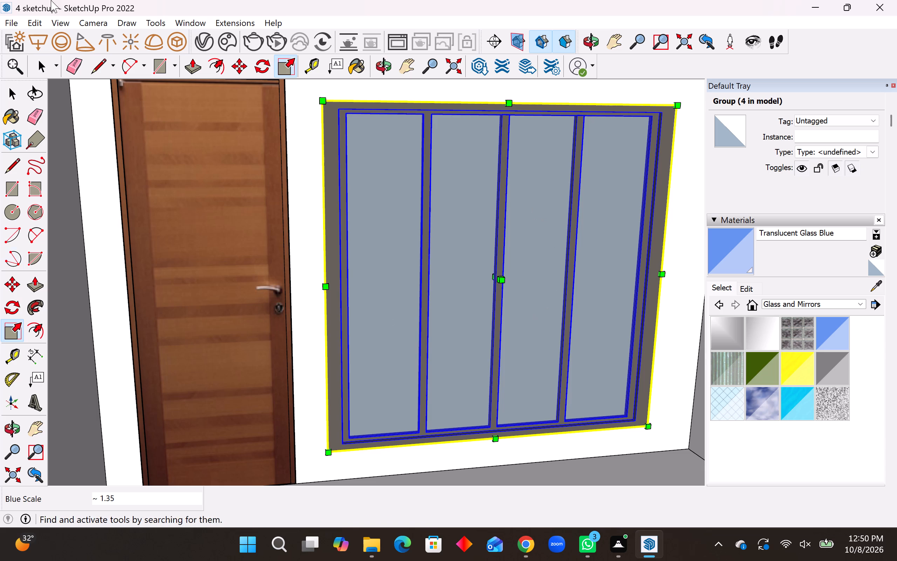
Scale the second balcony's window wider along the red axis by about 1.25 to reach the opening's edge near the door.
scroll(464, 298, down, 17)
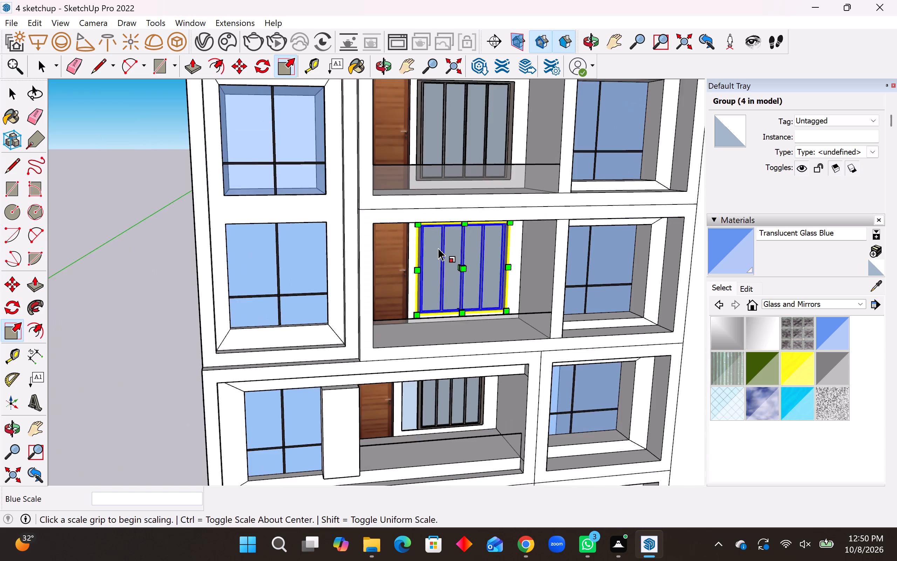
scroll(438, 248, down, 2)
scroll(424, 353, up, 9)
click(439, 353)
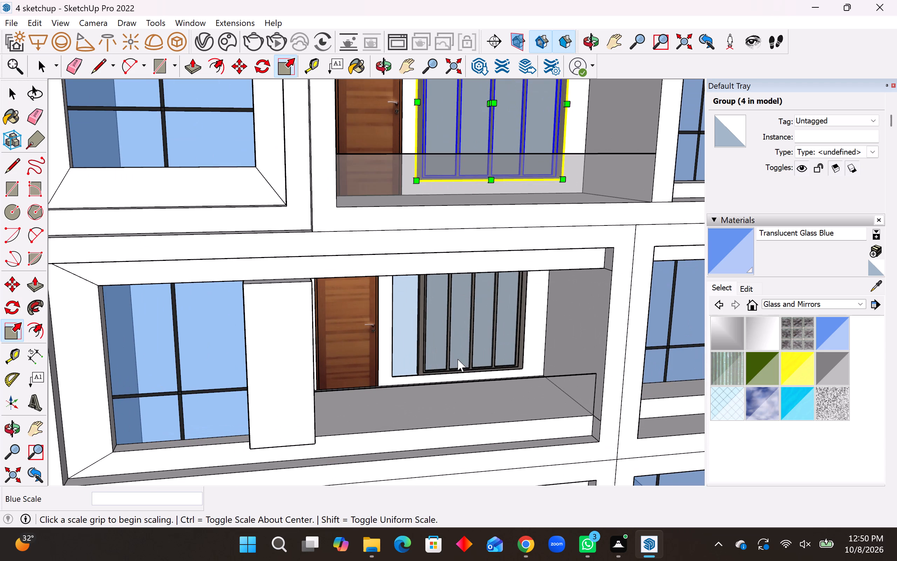
key(space)
click(430, 343)
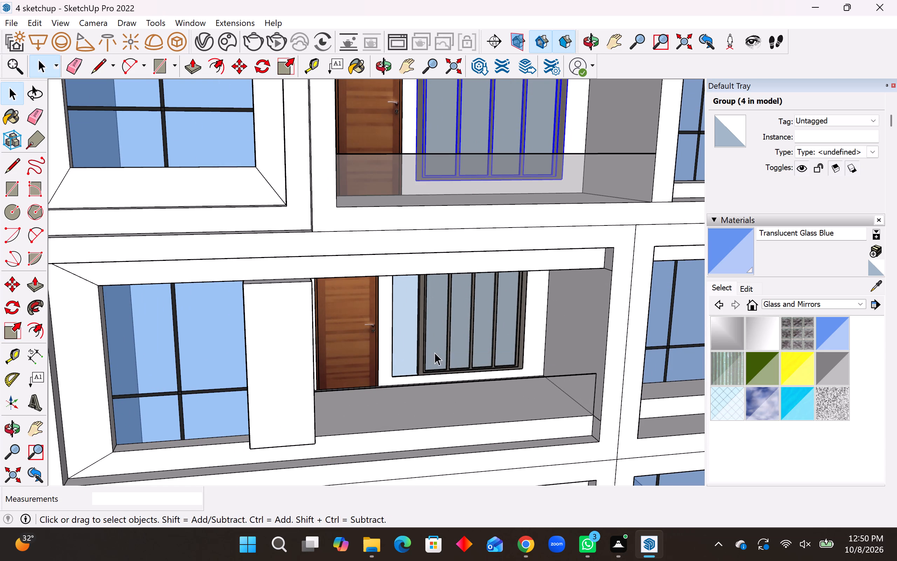
middle_drag(435, 354, 487, 325)
scroll(429, 332, up, 7)
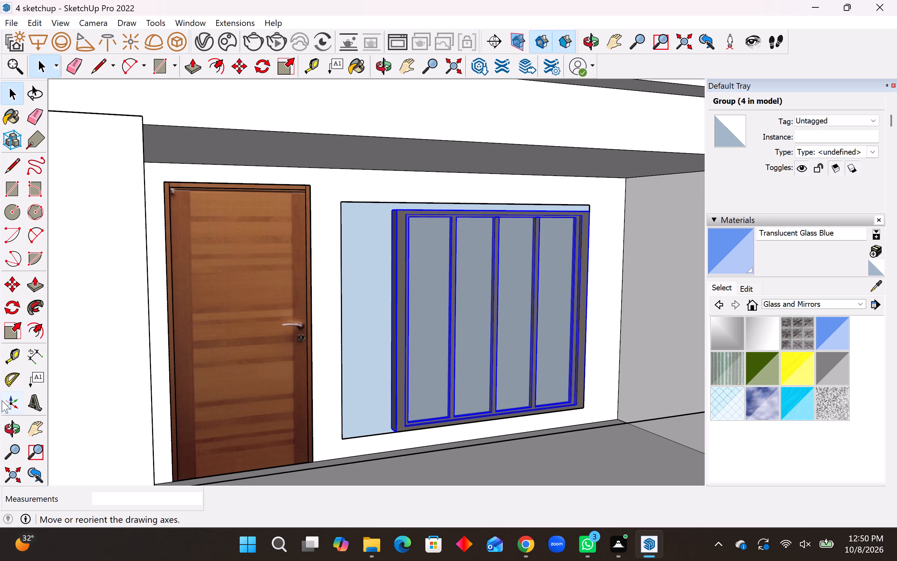
click(11, 323)
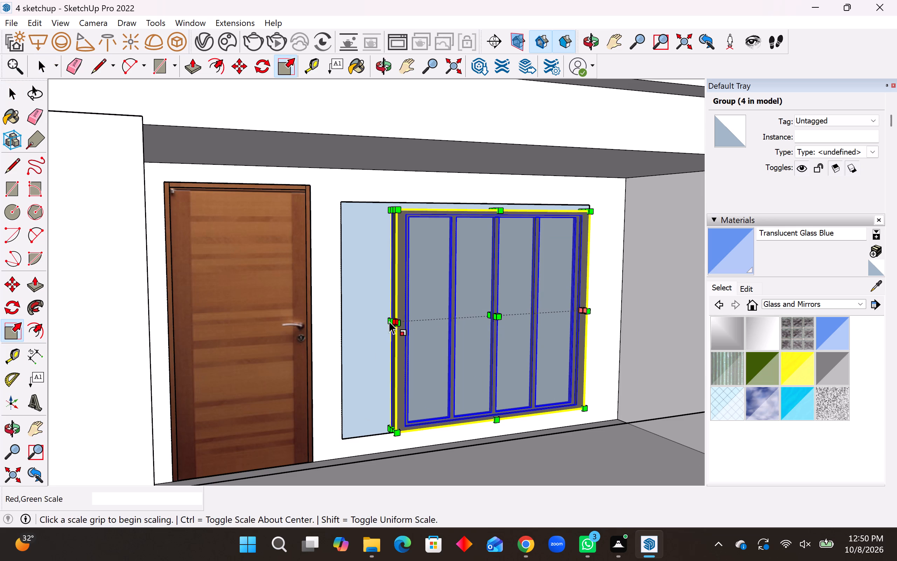
click(390, 321)
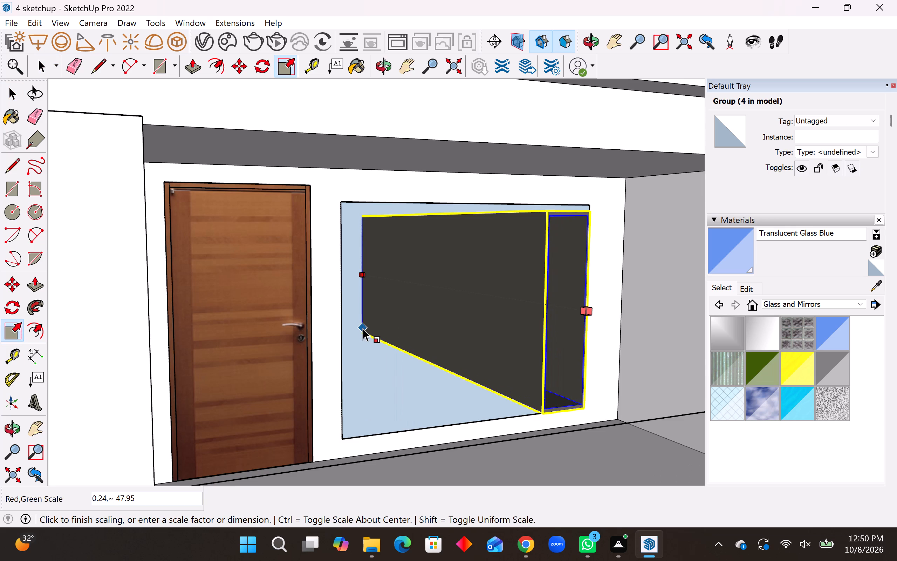
key(Escape)
scroll(388, 326, up, 4)
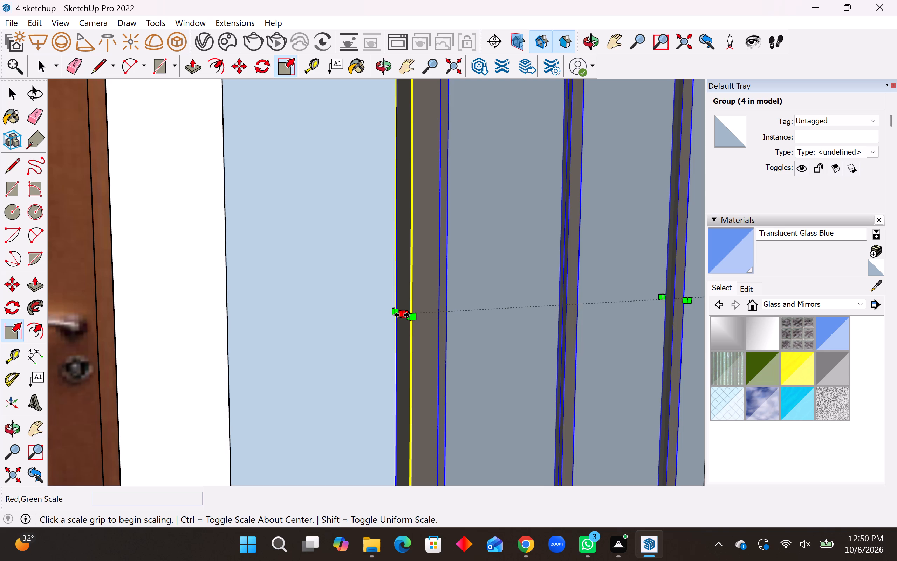
click(402, 315)
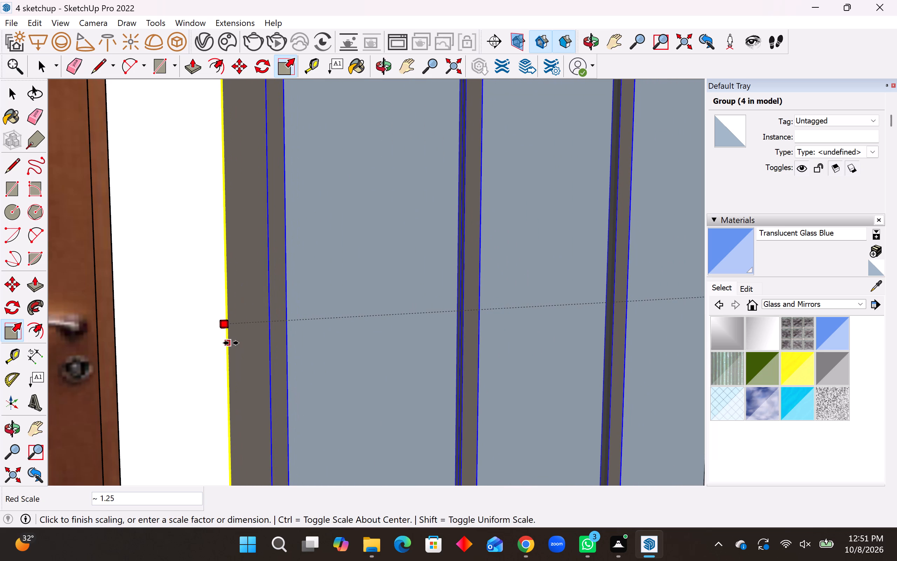
click(231, 343)
Scale the second balcony's window taller along the blue axis by about 1.03 to reach the opening's top edge.
scroll(317, 392, down, 8)
middle_drag(486, 277, 469, 293)
middle_drag(516, 299, 516, 329)
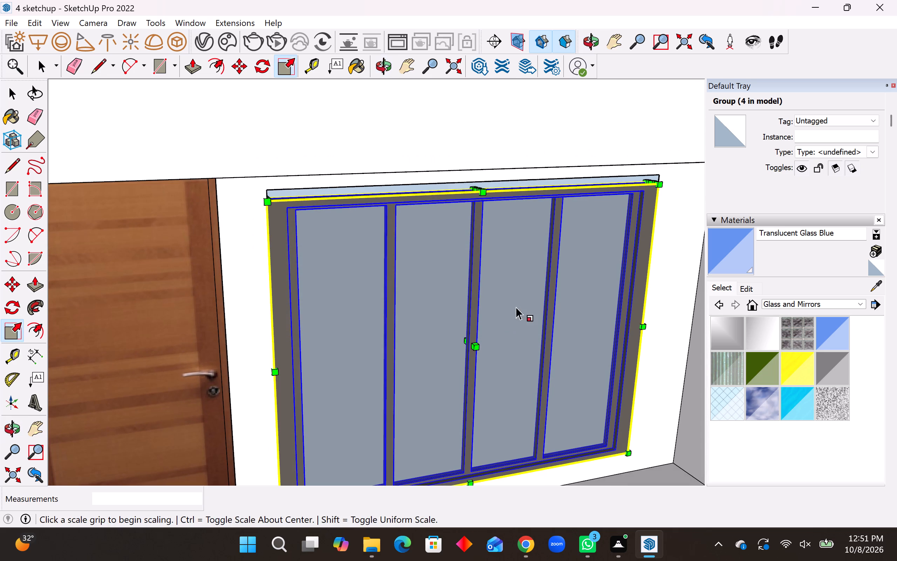
scroll(472, 177, up, 7)
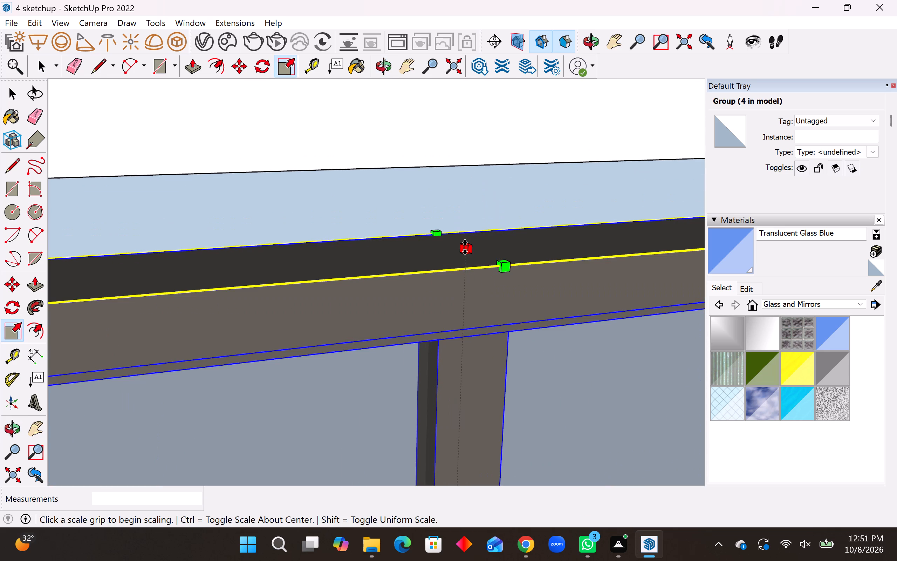
click(465, 247)
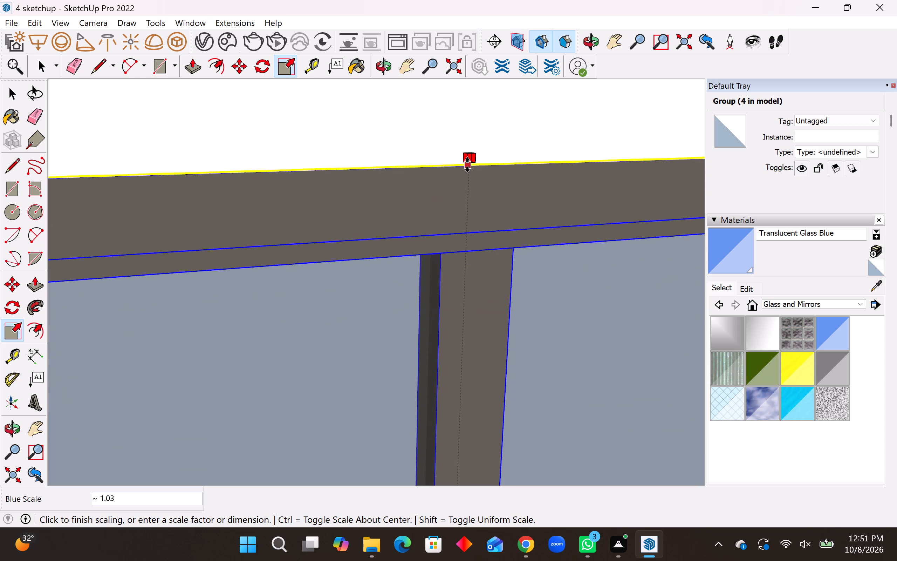
click(467, 165)
Scale the lowest balcony's window wider along the red axis to reach the opening's side edge near the door.
scroll(464, 192, down, 20)
scroll(464, 192, down, 10)
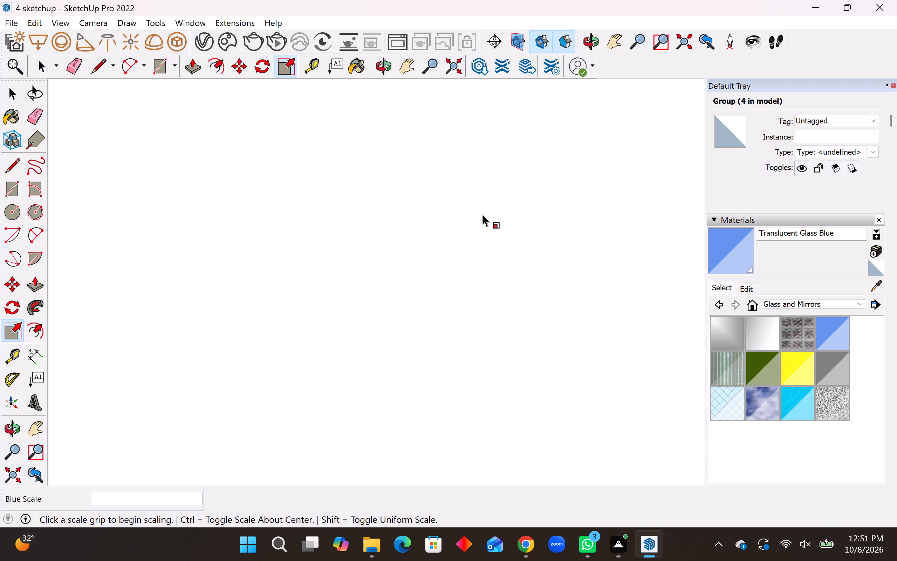
scroll(482, 214, down, 20)
scroll(482, 214, down, 20)
scroll(482, 214, down, 2)
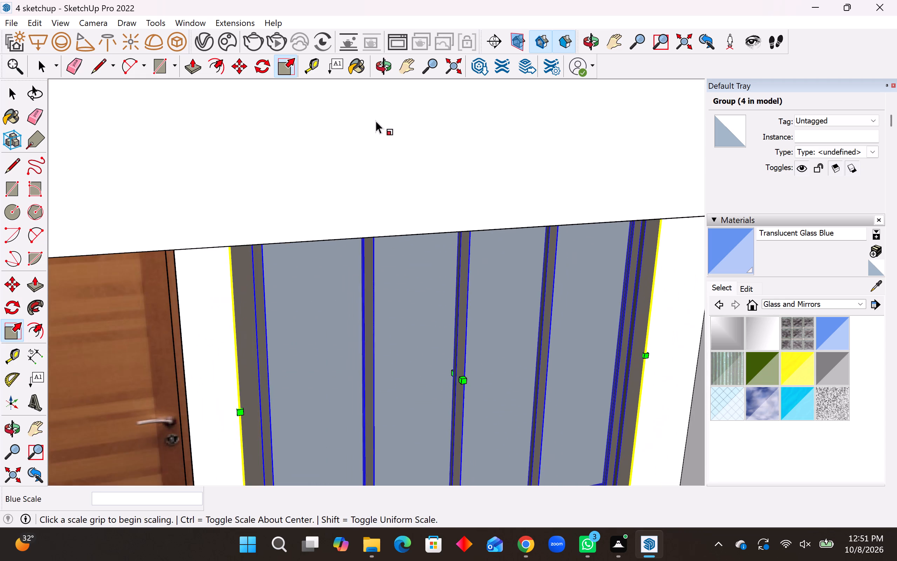
scroll(376, 121, down, 20)
scroll(376, 121, down, 11)
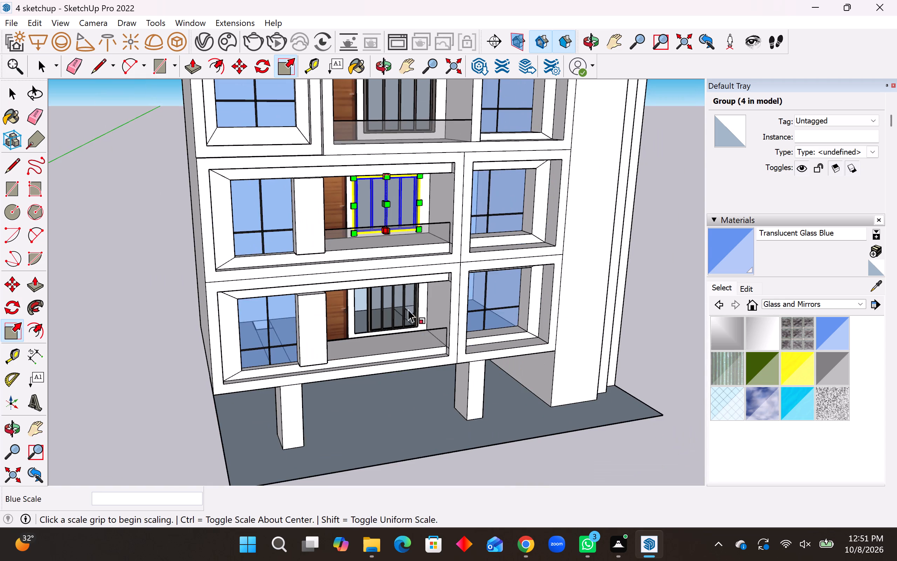
scroll(408, 310, up, 9)
key(space)
click(387, 311)
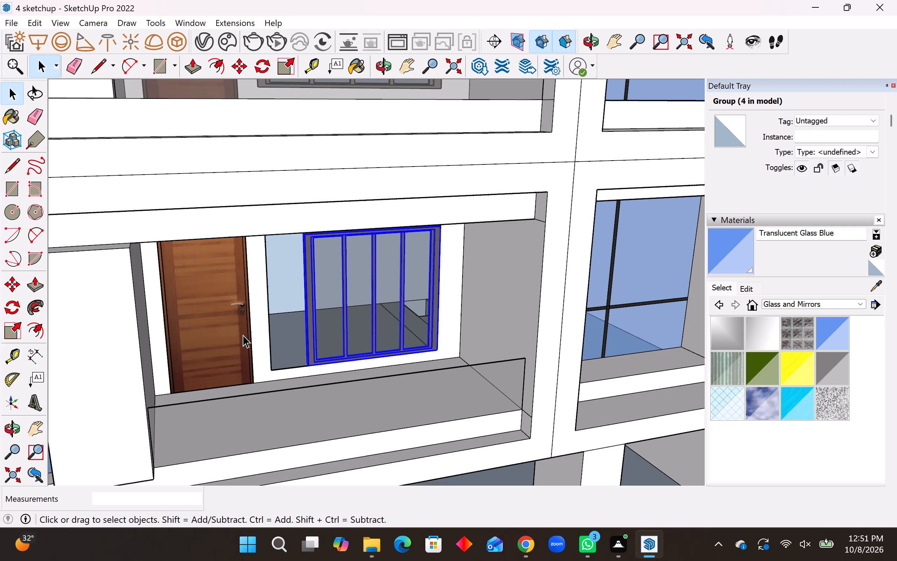
click(11, 336)
scroll(265, 311, up, 7)
middle_drag(316, 304, 361, 310)
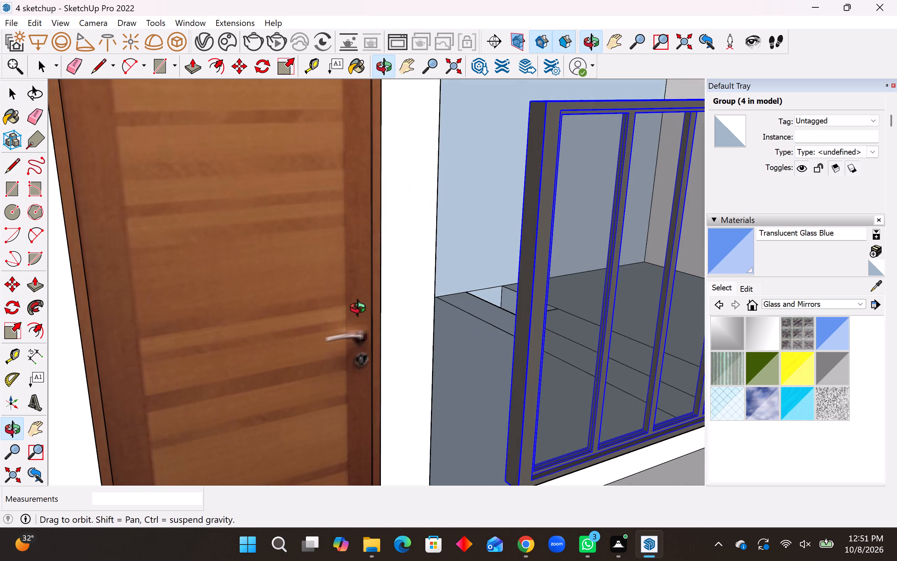
middle_drag(361, 310, 362, 310)
click(530, 313)
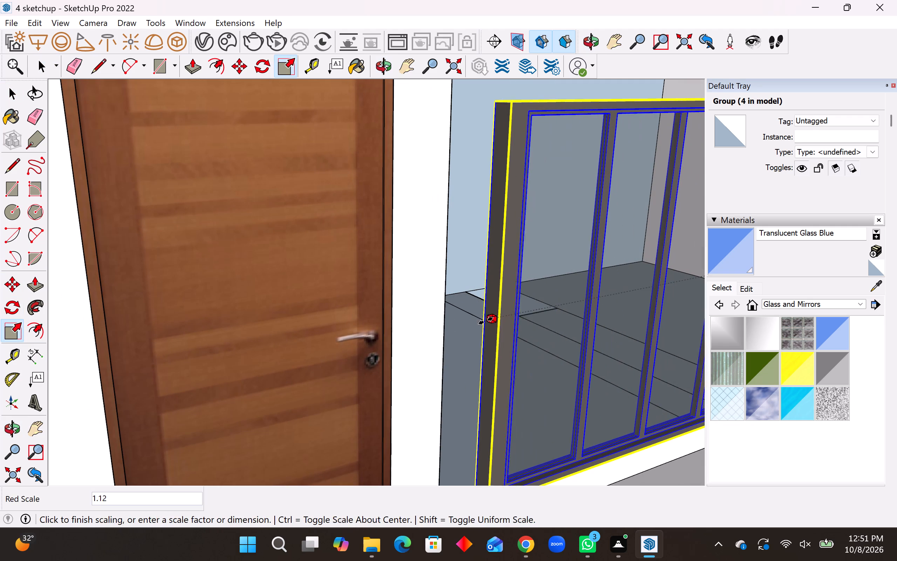
click(446, 329)
Scale the lowest balcony's window taller along the blue axis by about 1.07 to reach the opening's top edge, and deselect it.
middle_drag(621, 290, 587, 291)
scroll(268, 397, down, 4)
middle_drag(586, 215, 421, 201)
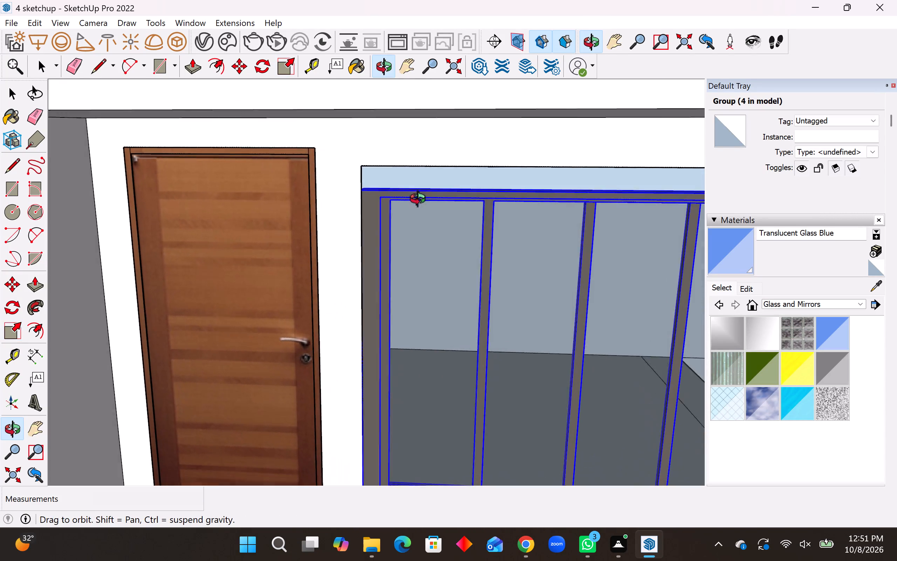
middle_drag(421, 201, 392, 236)
middle_drag(394, 234, 500, 144)
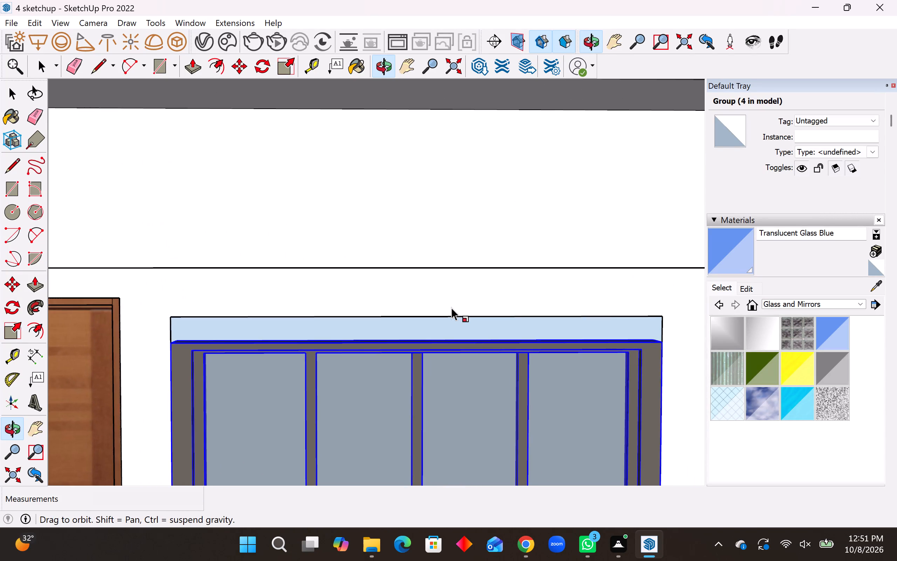
middle_drag(451, 313, 454, 327)
scroll(421, 343, up, 8)
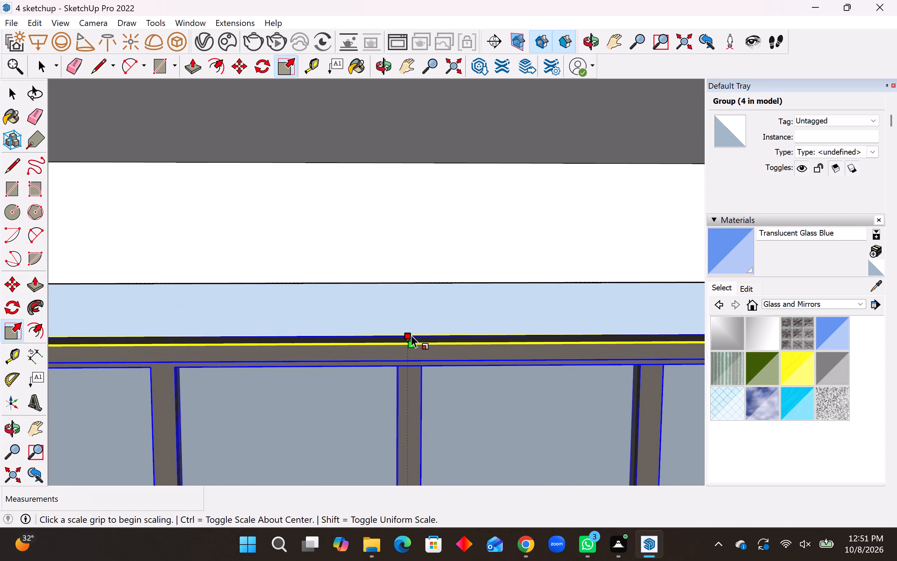
click(409, 339)
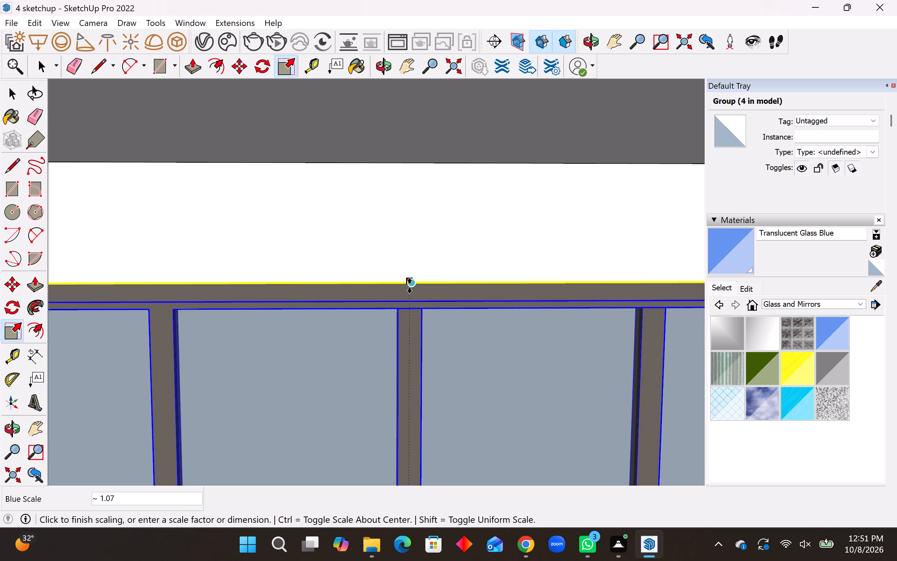
click(410, 286)
scroll(405, 298, down, 20)
scroll(405, 298, down, 1)
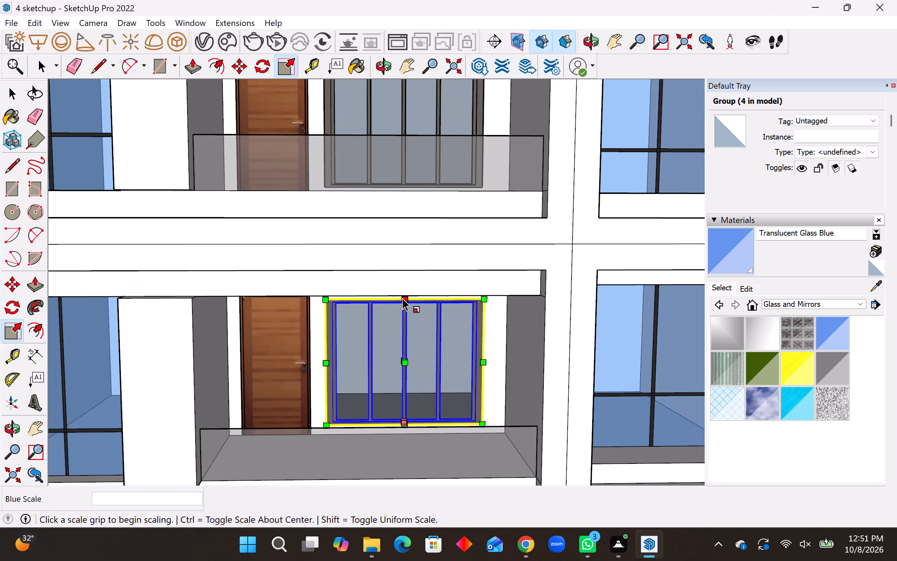
key(space)
scroll(402, 298, down, 9)
click(98, 359)
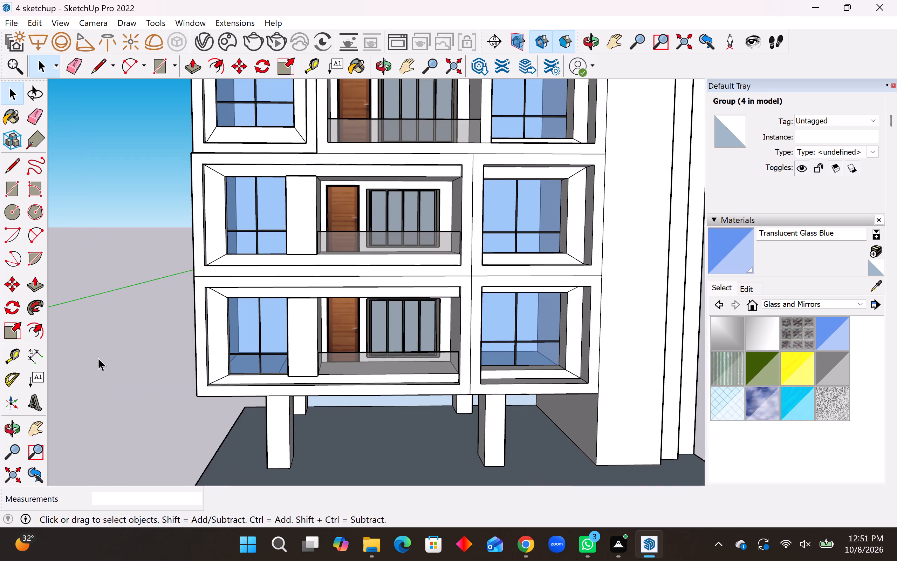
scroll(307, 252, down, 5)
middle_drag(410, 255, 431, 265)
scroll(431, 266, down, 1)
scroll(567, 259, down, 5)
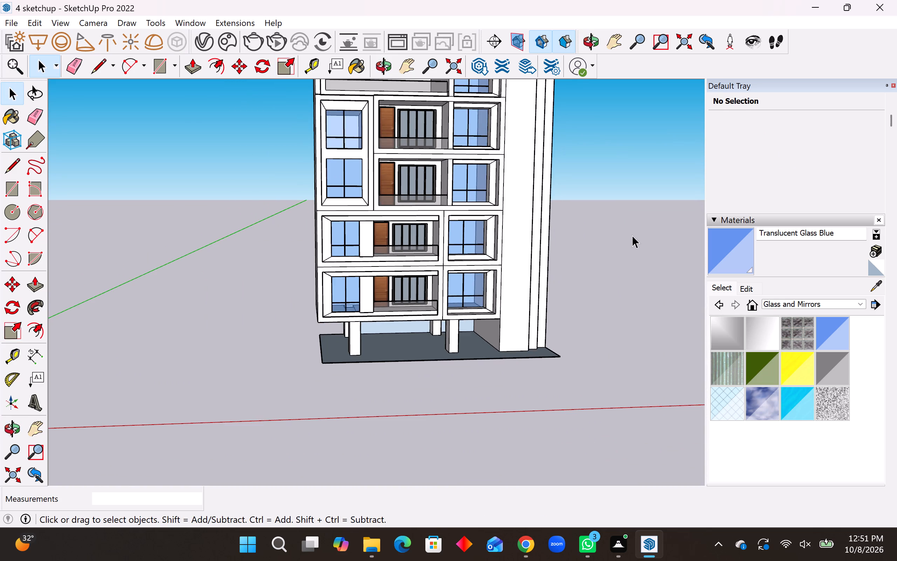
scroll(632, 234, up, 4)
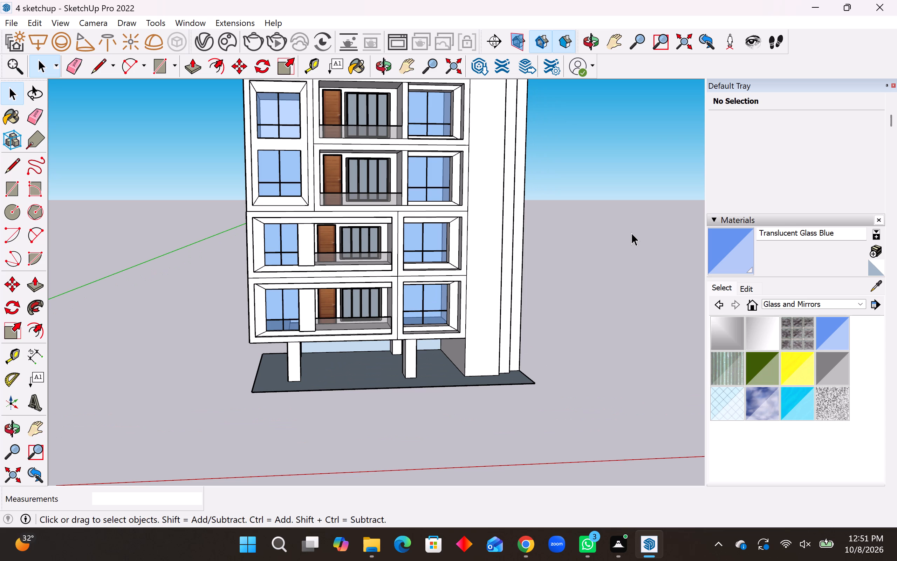
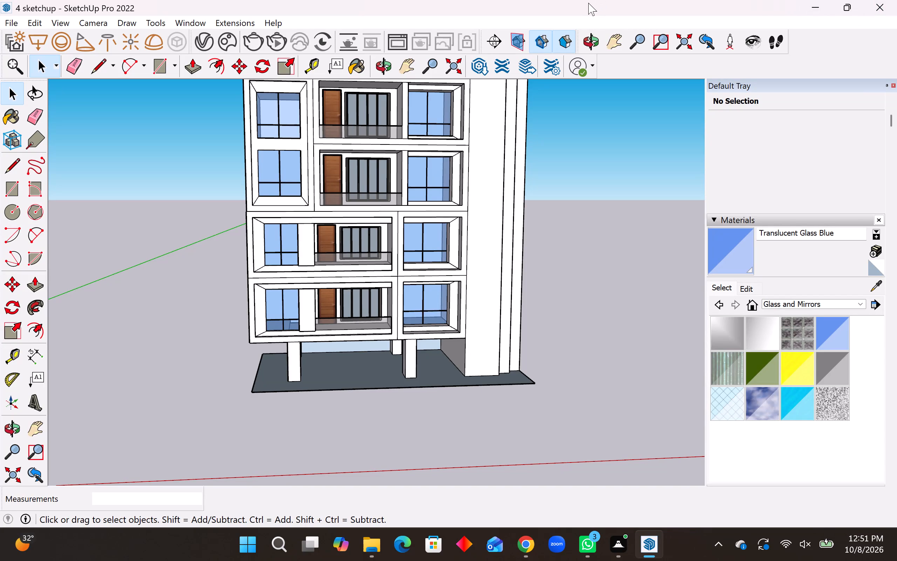
Paint the outer frame and window panel of the two-storey facade bay with Granite Dark Gray from the Stone materials.
scroll(395, 376, down, 4)
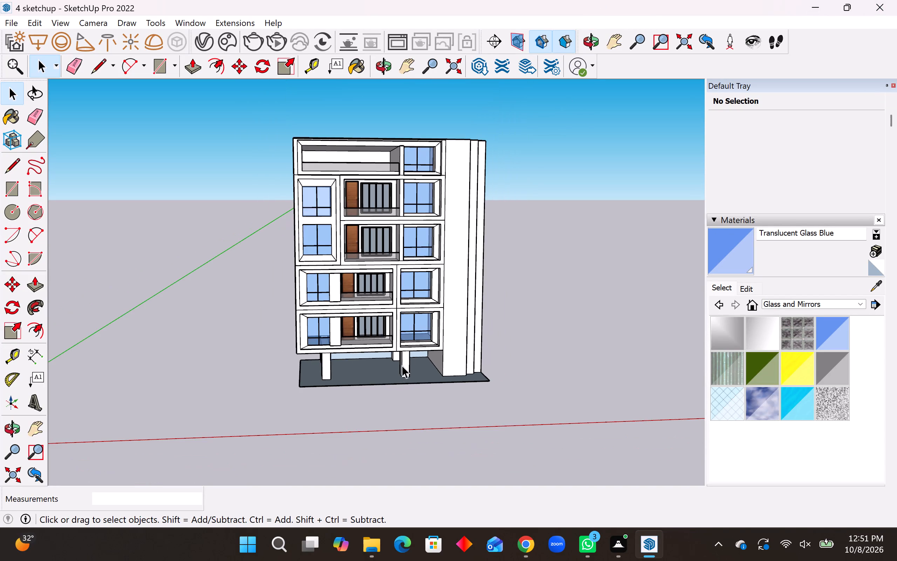
scroll(429, 240, up, 5)
middle_drag(440, 267, 433, 229)
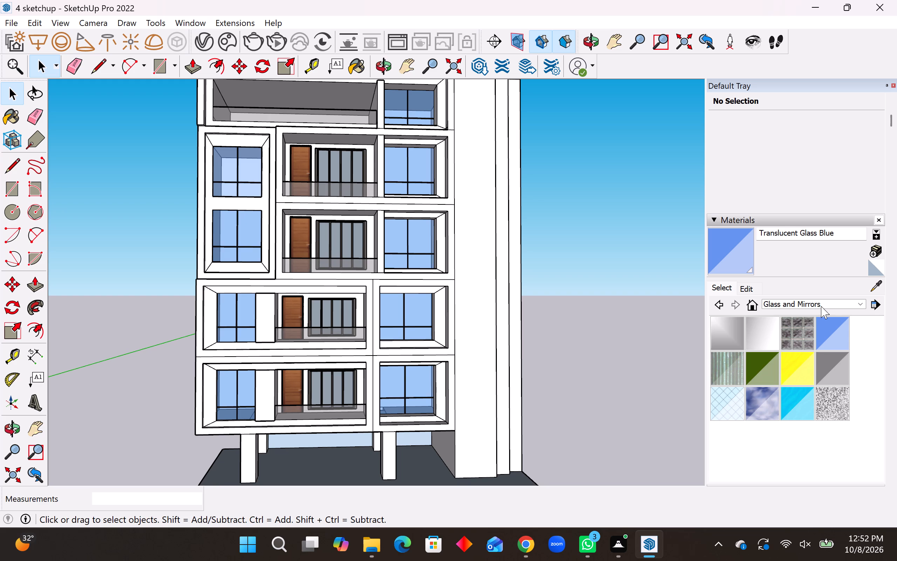
click(831, 307)
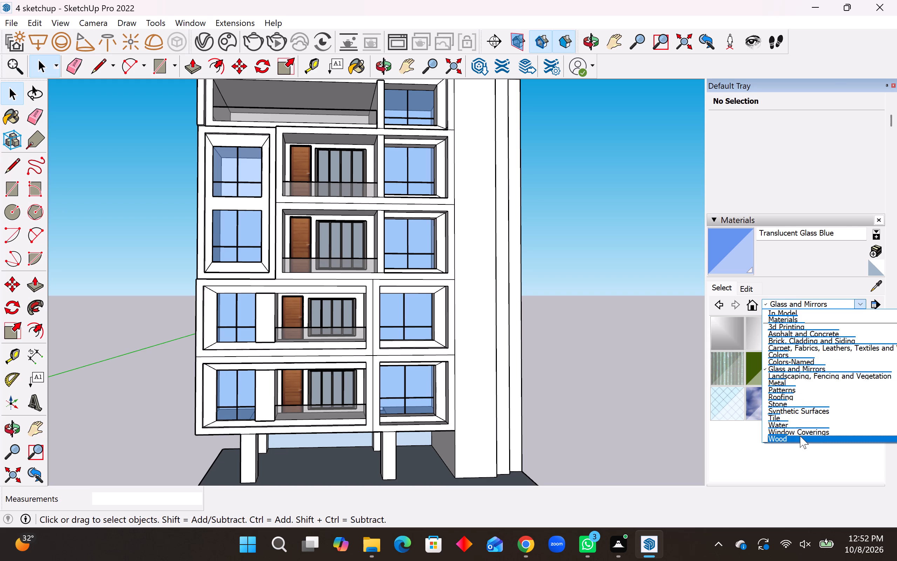
click(800, 384)
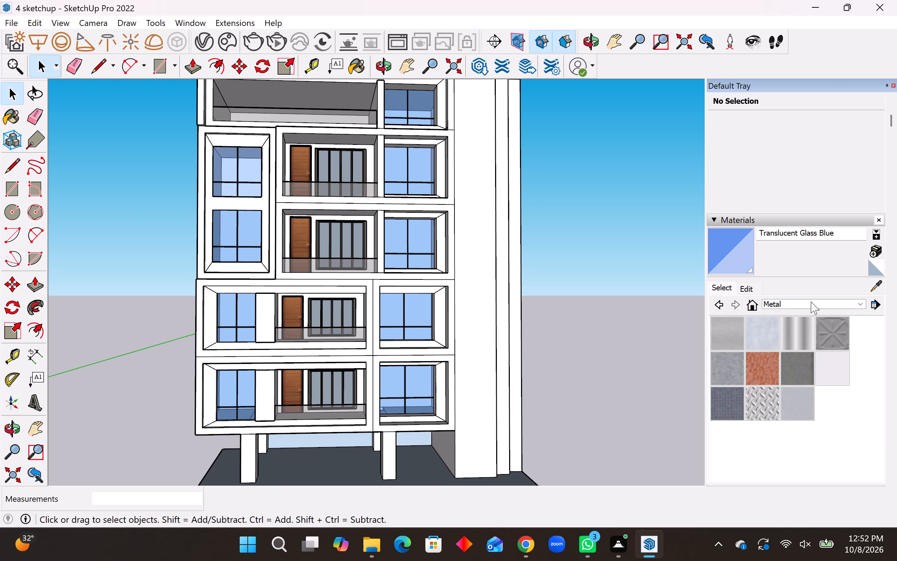
click(811, 302)
click(797, 404)
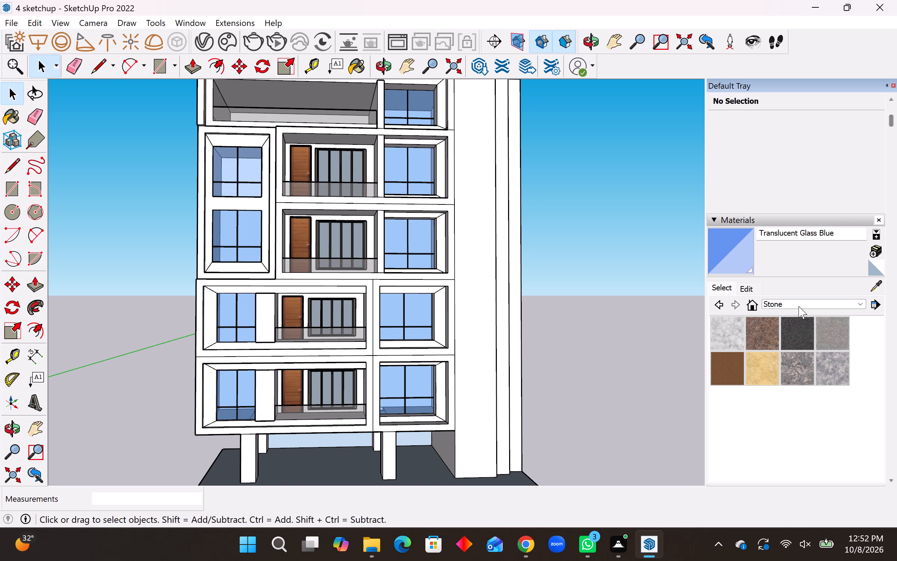
click(787, 330)
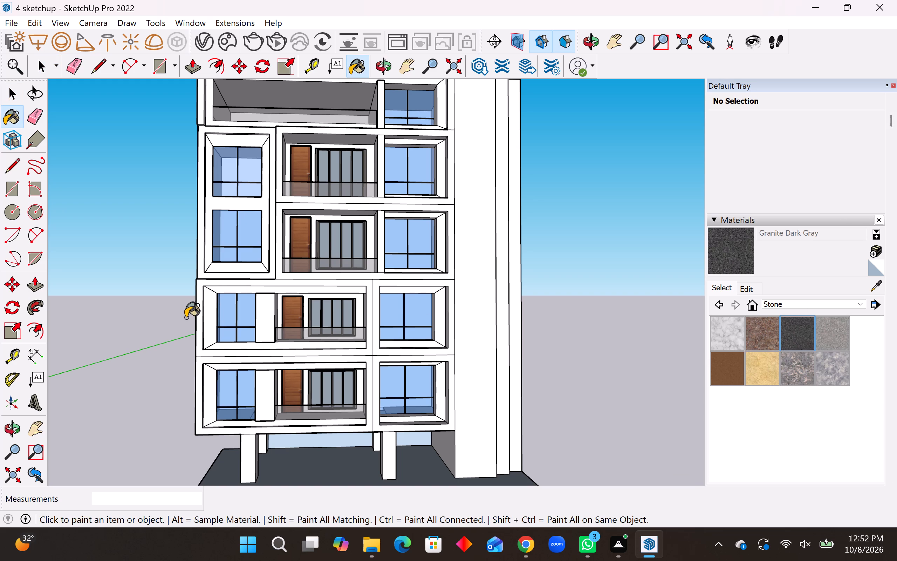
scroll(282, 364, down, 3)
scroll(237, 257, up, 3)
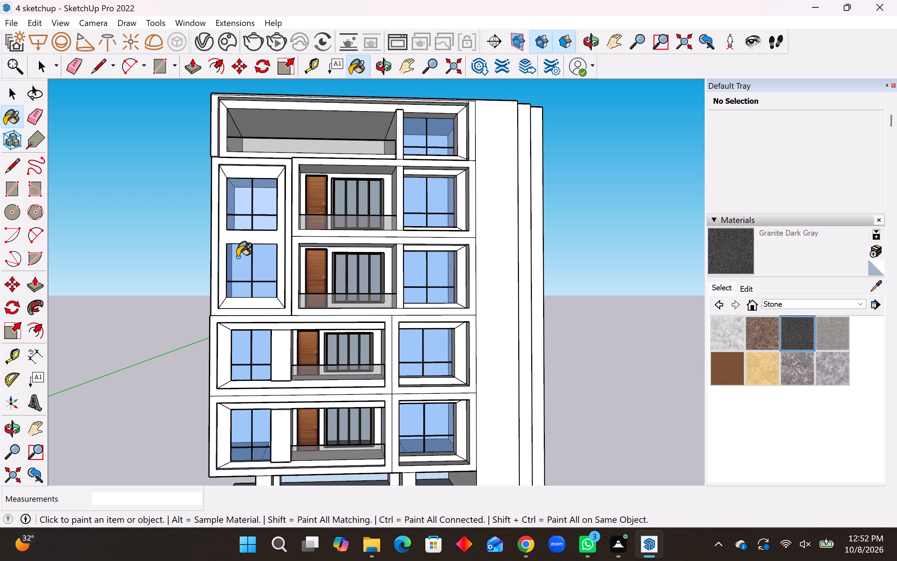
scroll(216, 233, up, 2)
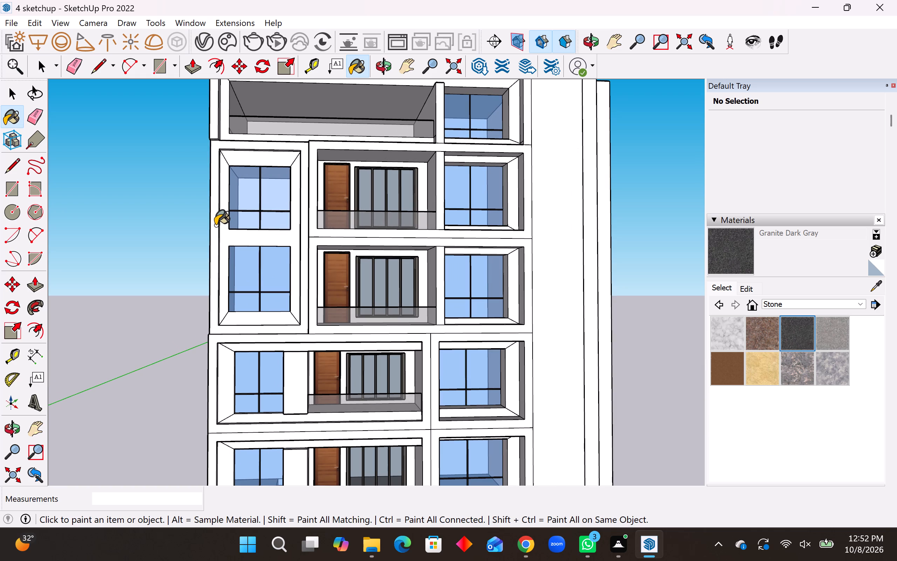
click(215, 225)
click(223, 226)
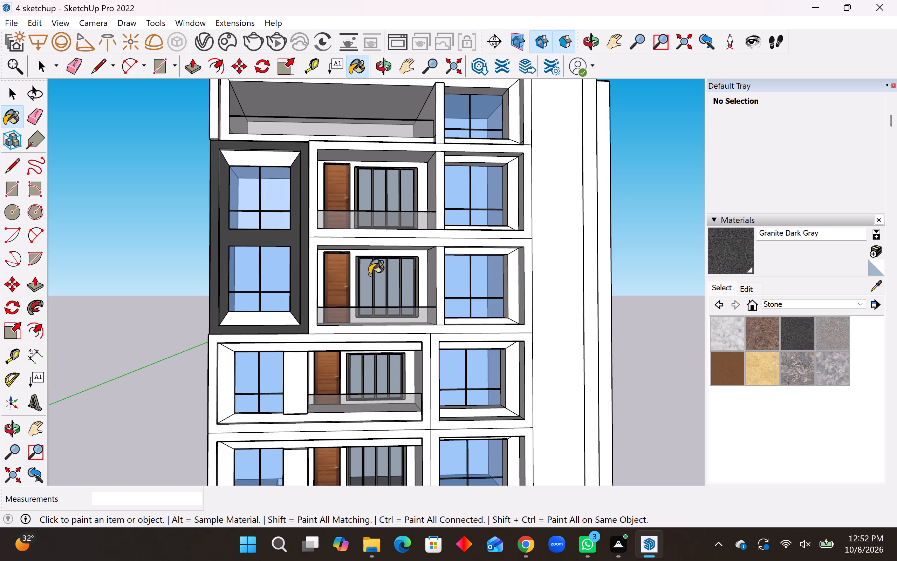
Paint the bay's sloped upper and lower reveals and its thin inner side and top edges with Granite Dark Gray.
click(236, 158)
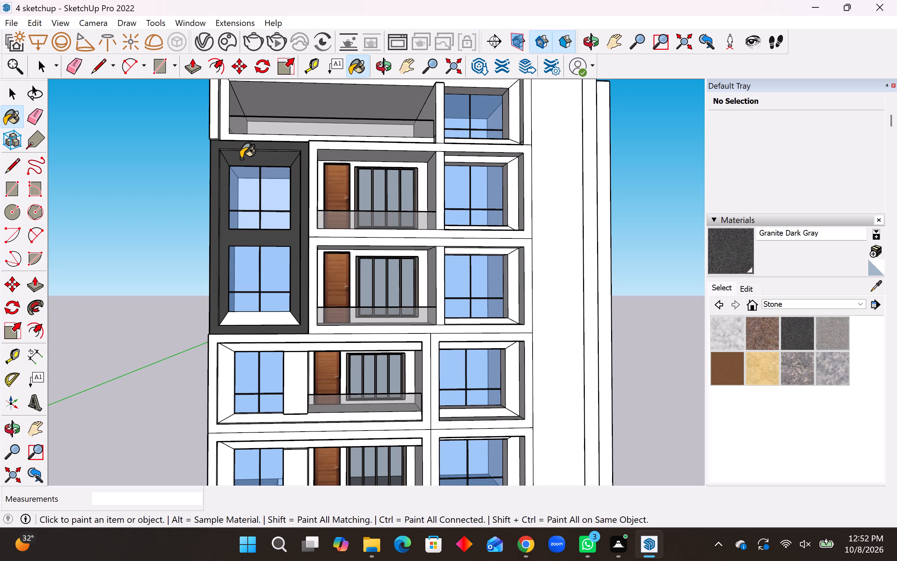
click(266, 319)
scroll(228, 309, up, 2)
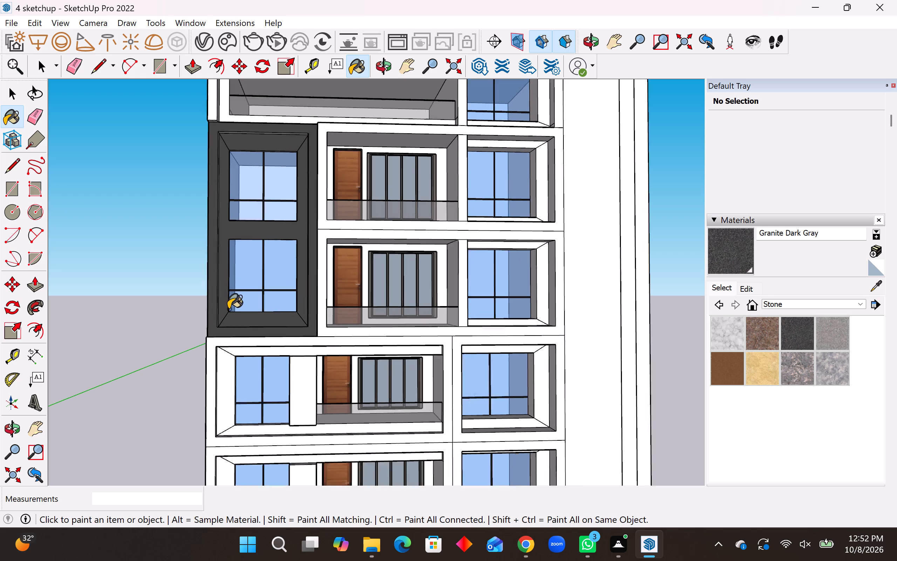
scroll(228, 309, up, 4)
middle_drag(220, 282, 159, 295)
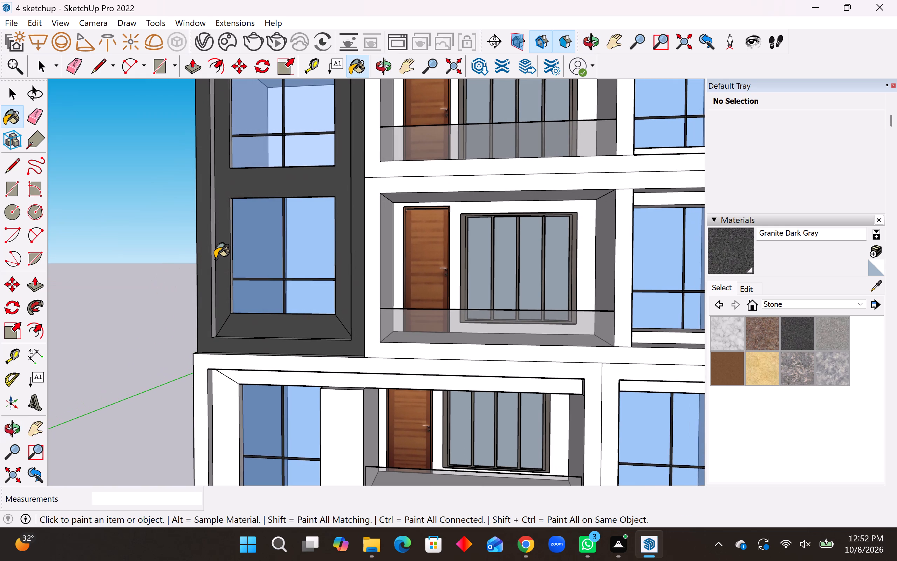
click(213, 258)
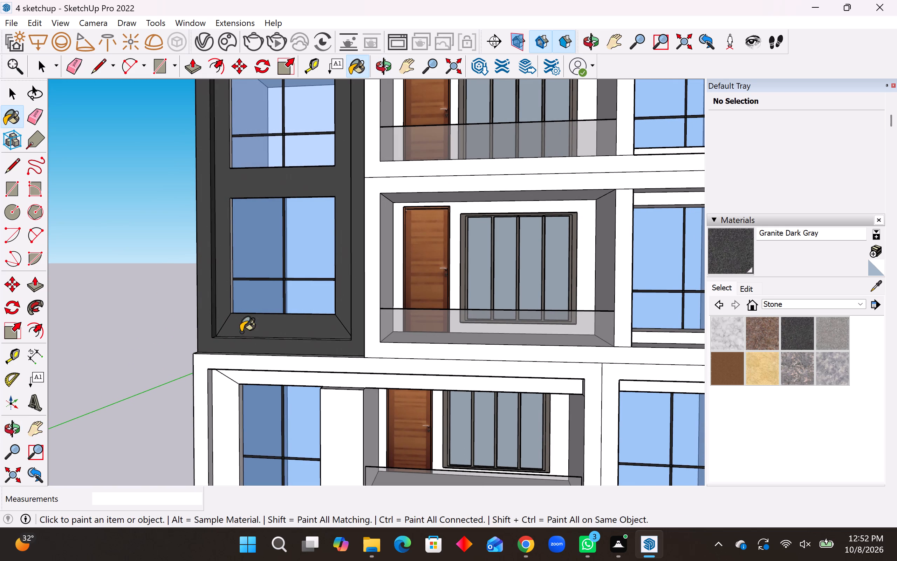
scroll(334, 354, down, 4)
middle_drag(327, 249, 338, 192)
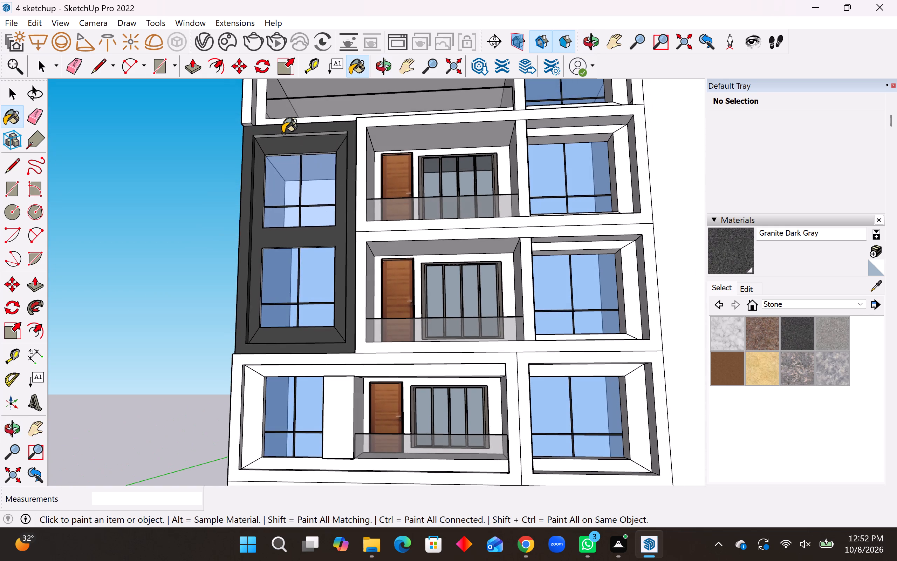
scroll(281, 123, up, 6)
click(274, 141)
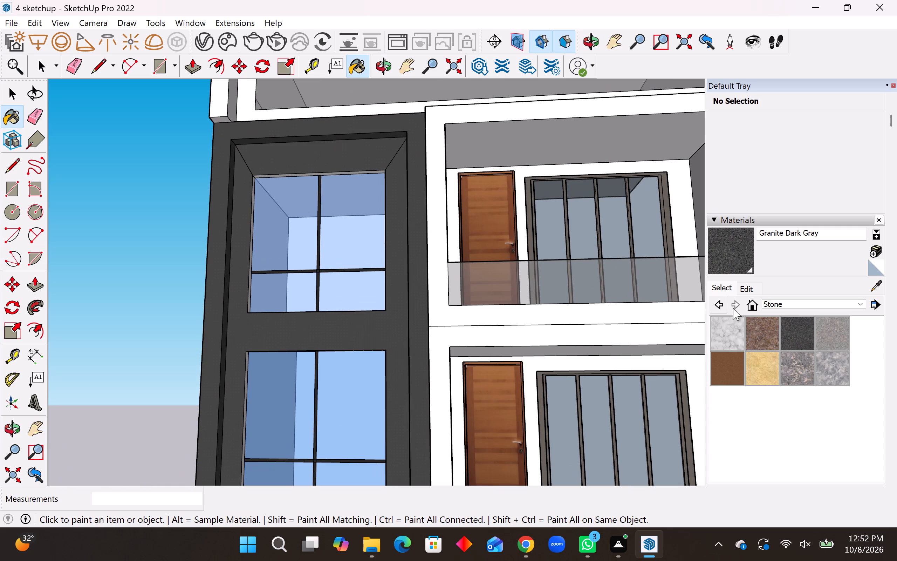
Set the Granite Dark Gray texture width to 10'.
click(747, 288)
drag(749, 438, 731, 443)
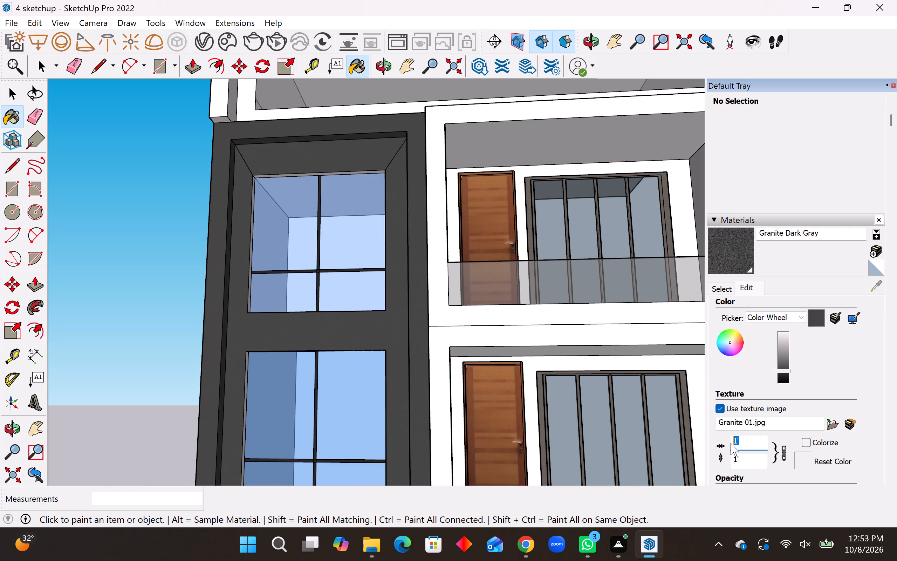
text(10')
Set the Granite Dark Gray texture width to 20'.
scroll(612, 252, down, 4)
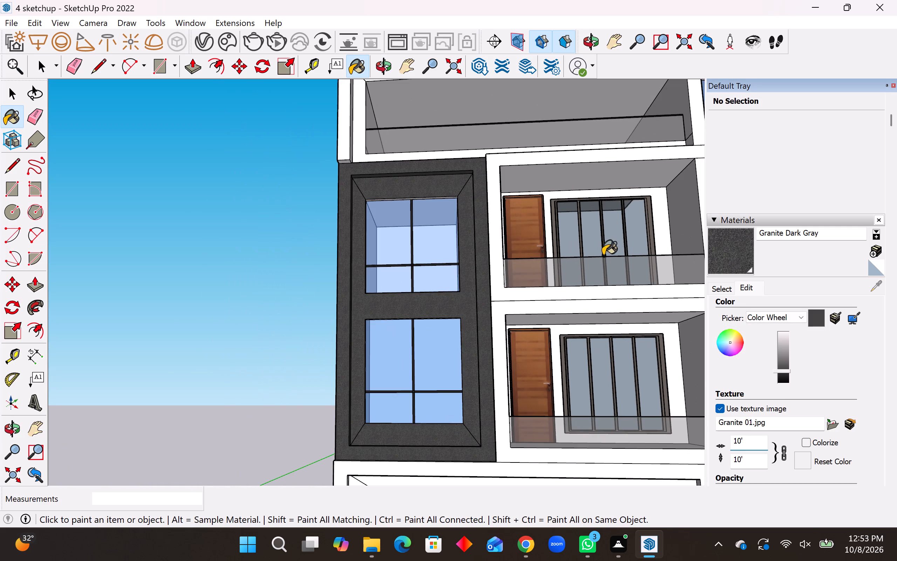
scroll(150, 315, down, 5)
middle_drag(279, 345, 287, 387)
scroll(410, 448, up, 3)
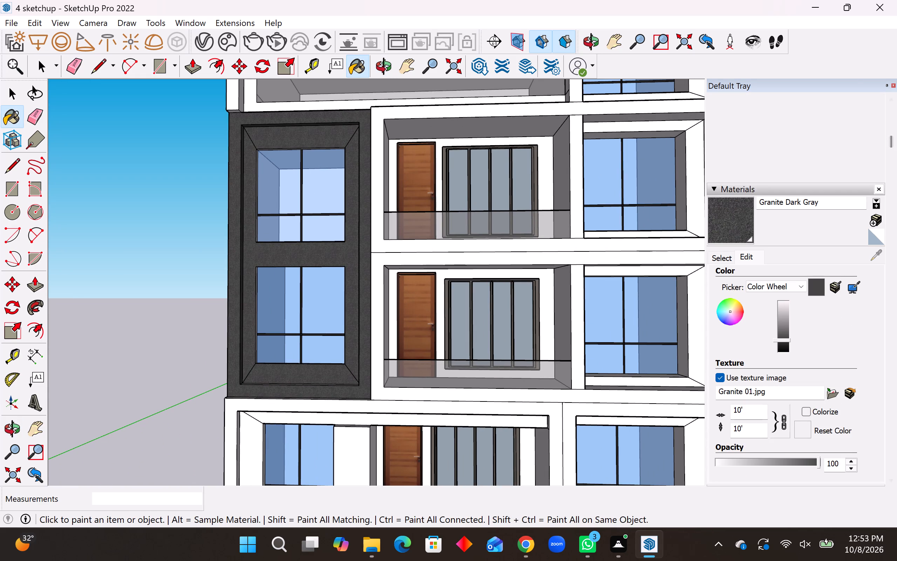
drag(747, 407, 732, 409)
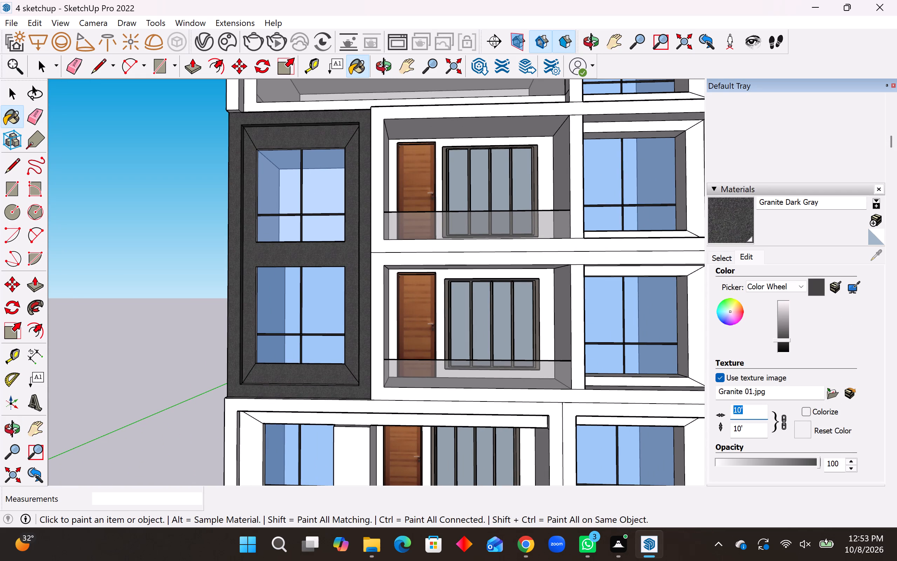
text(20')
key(Return)
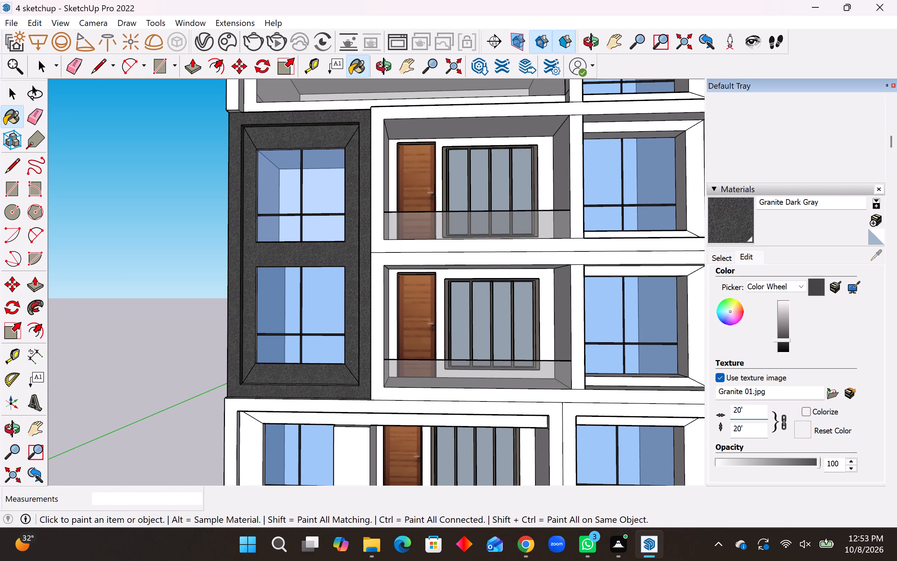
Repaint the bay's window panel and outer frame with Stone Vein Gray from the Stone materials.
scroll(467, 380, down, 4)
scroll(220, 343, down, 3)
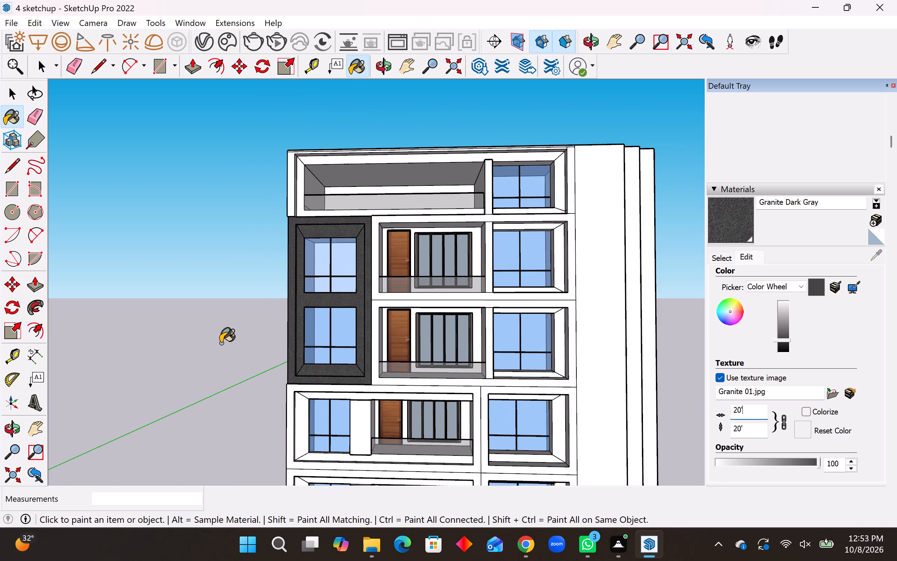
scroll(348, 371, up, 2)
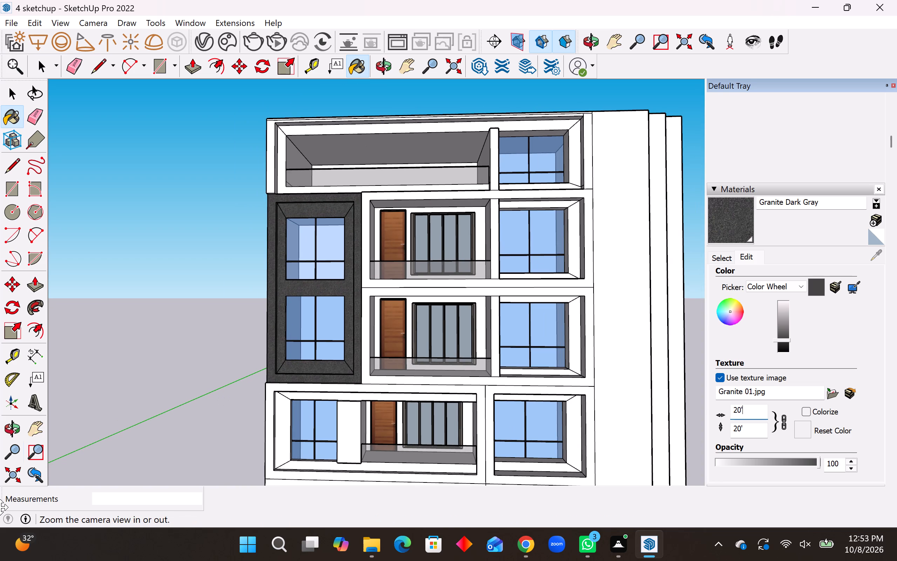
click(724, 257)
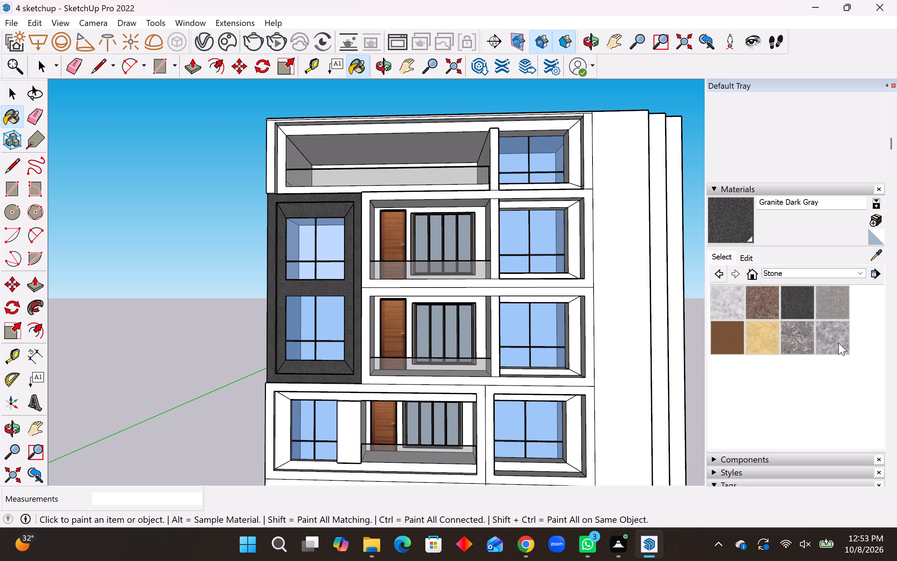
click(838, 343)
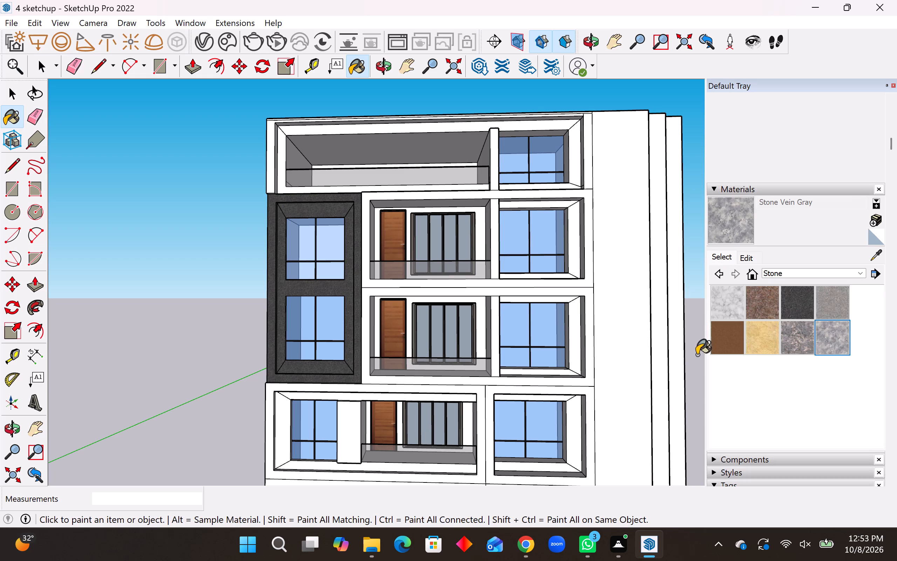
click(280, 288)
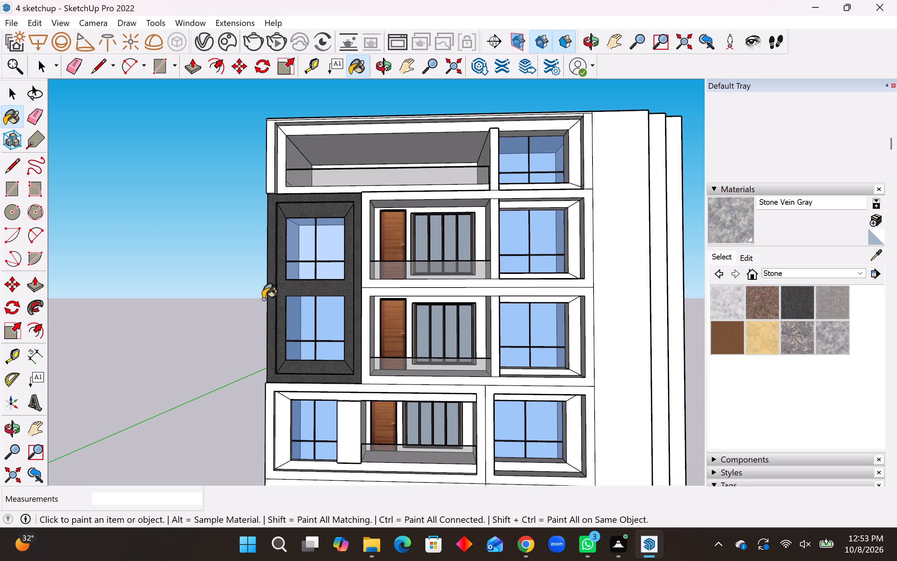
click(271, 292)
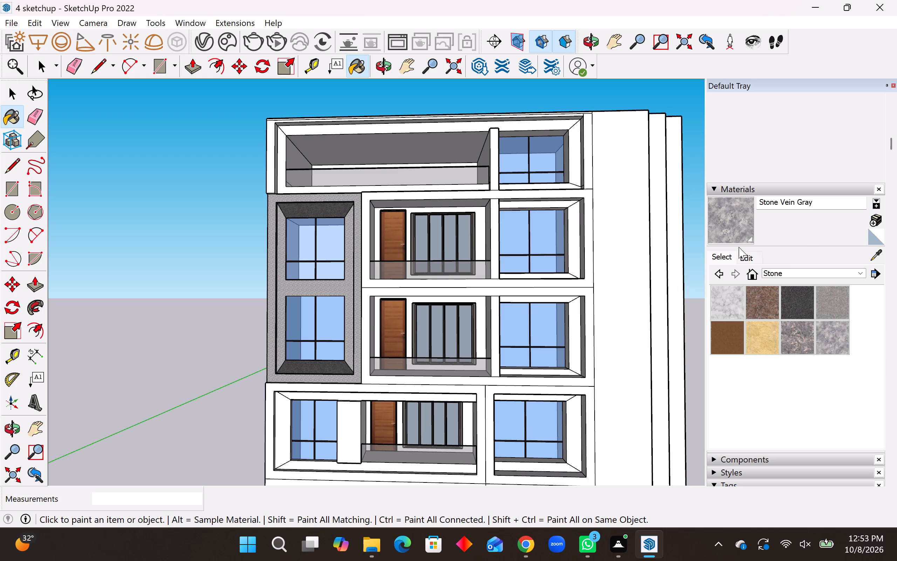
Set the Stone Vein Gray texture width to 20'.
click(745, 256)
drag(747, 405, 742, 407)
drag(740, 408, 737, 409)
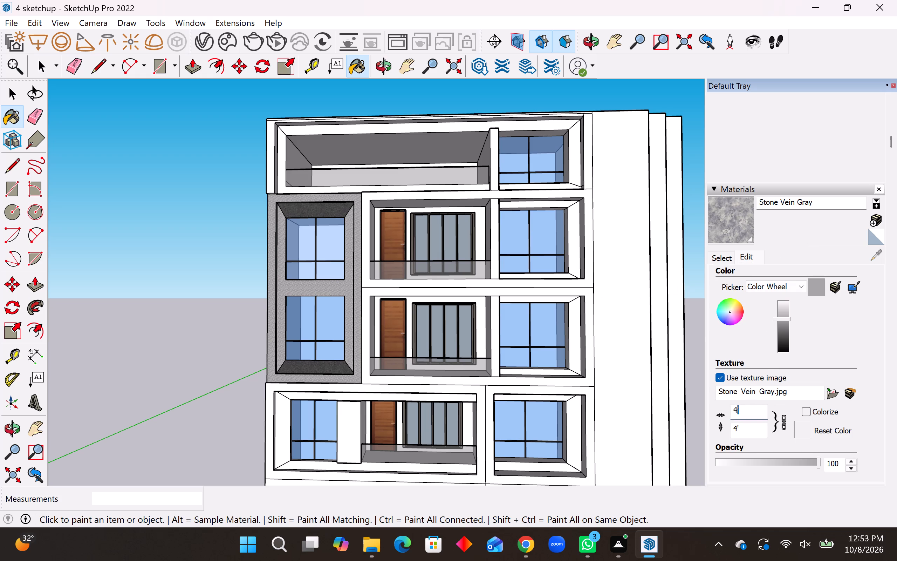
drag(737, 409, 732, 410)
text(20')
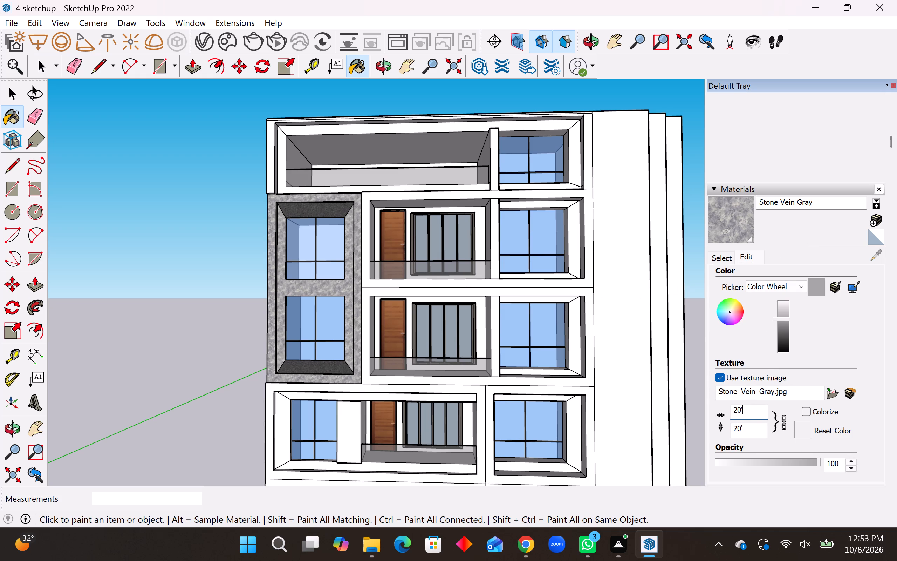
Darken the Stone Vein Gray material to a near-black gray by lowering its colour brightness.
drag(781, 317, 781, 329)
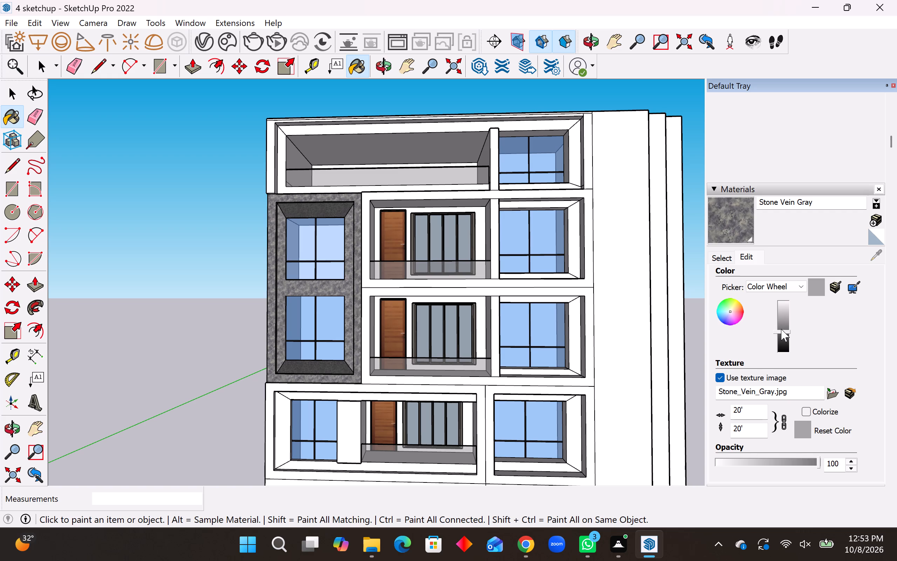
drag(781, 329, 782, 338)
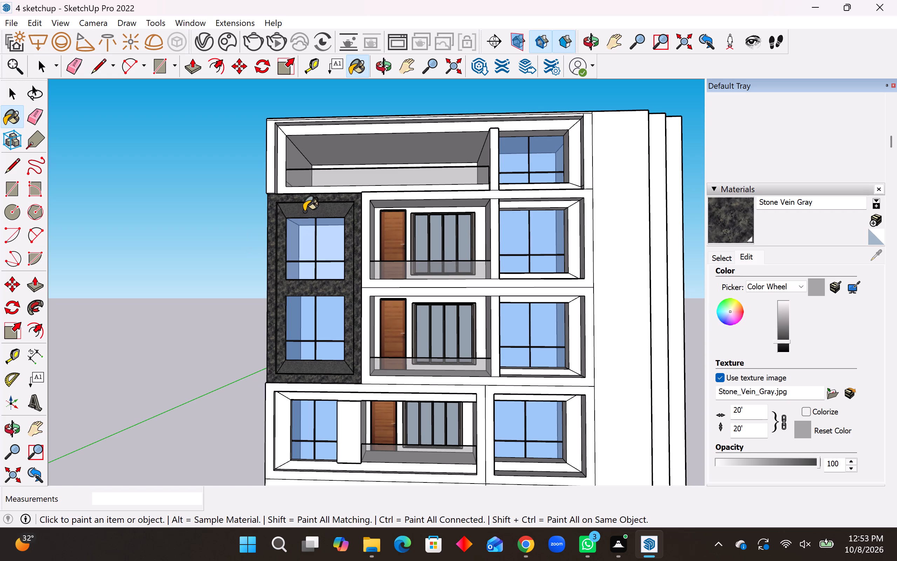
Paint the bay's sloped reveals above the upper window and below the lower window with the darkened Stone Vein Gray.
click(304, 211)
click(314, 372)
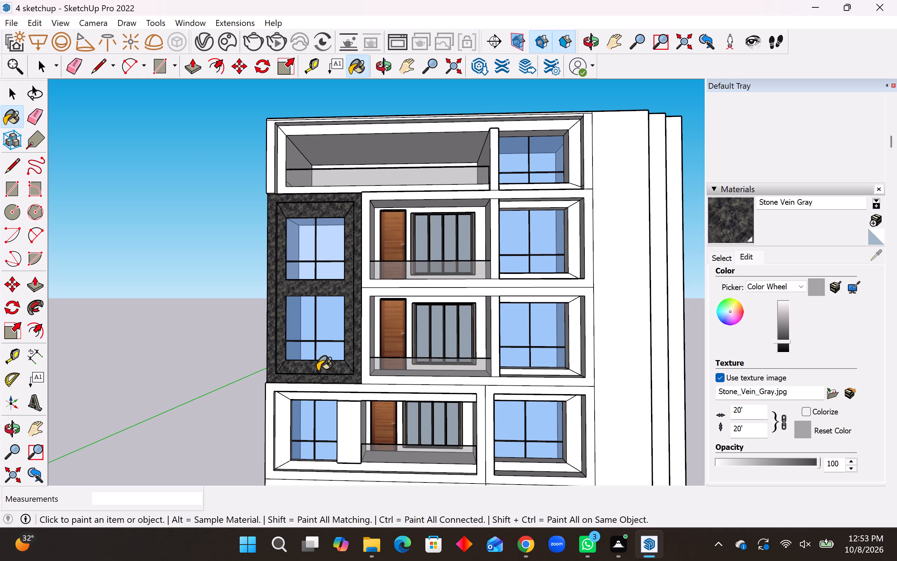
Set the Stone Vein Gray texture width to 30'.
middle_drag(334, 398, 383, 397)
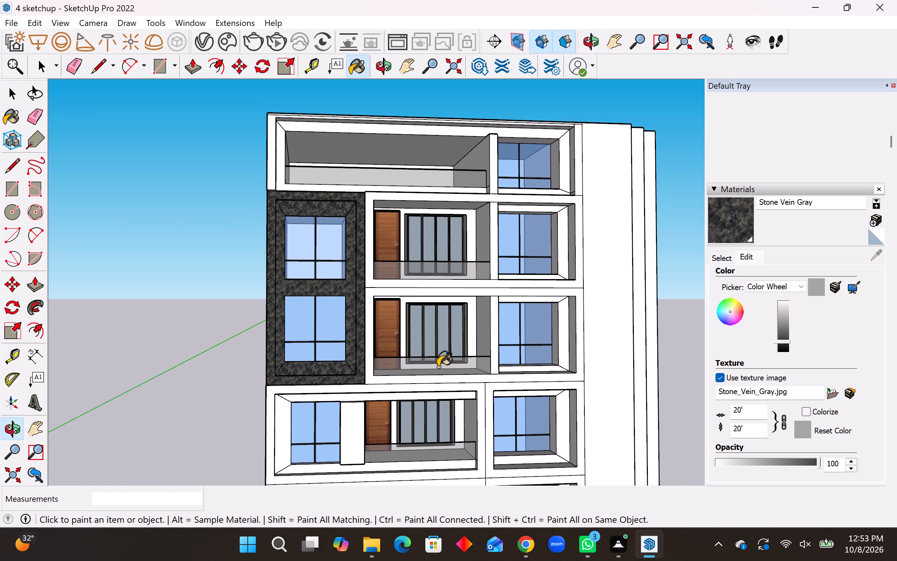
scroll(392, 321, up, 2)
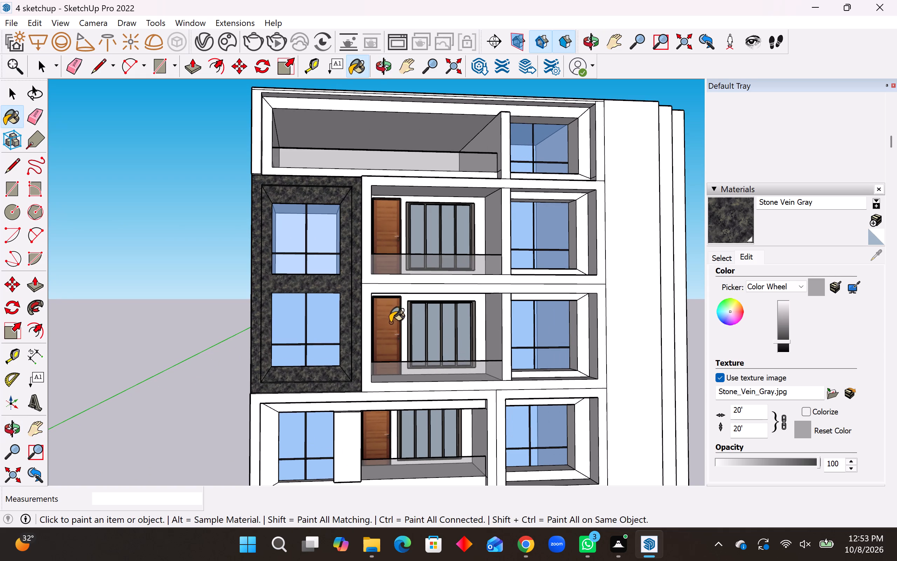
scroll(365, 347, down, 2)
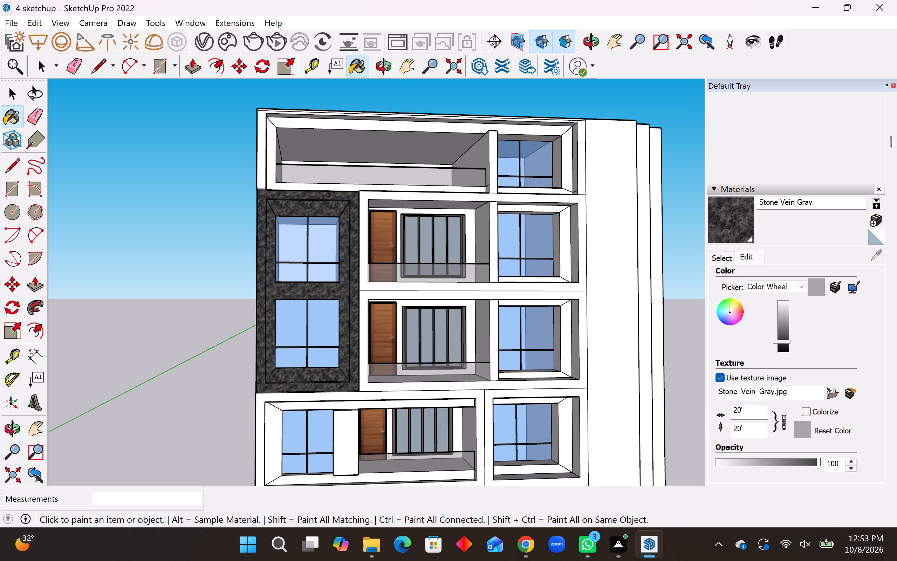
drag(752, 411, 717, 417)
text(30')
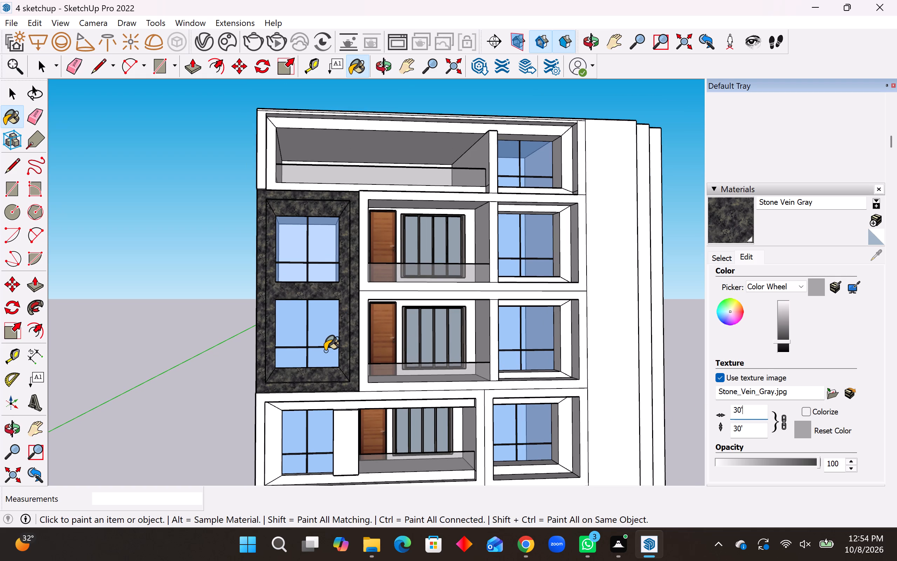
Paint the left inner edge of the two-storey window bay's recess with Stone Vein Gray.
scroll(349, 387, down, 1)
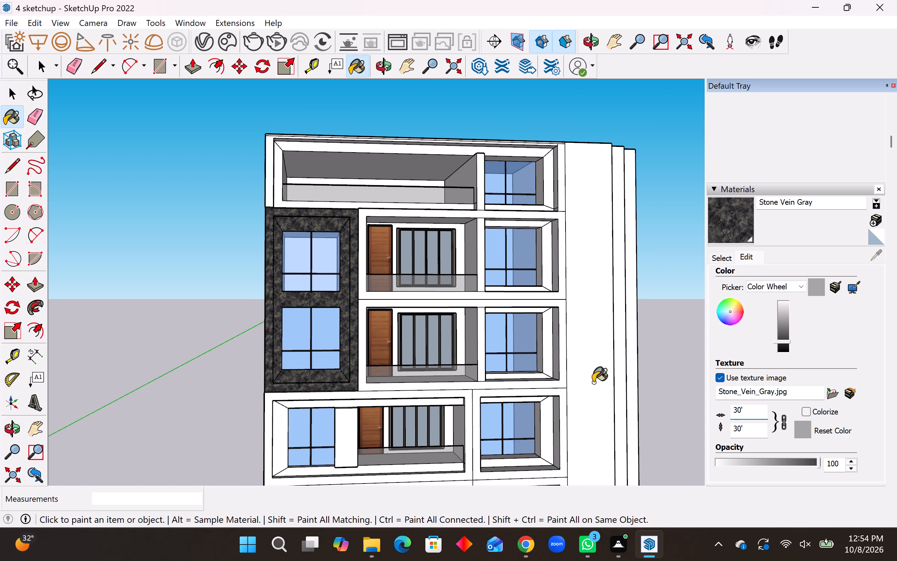
scroll(299, 333, down, 2)
scroll(289, 320, up, 9)
middle_drag(293, 318, 150, 392)
middle_drag(193, 318, 211, 296)
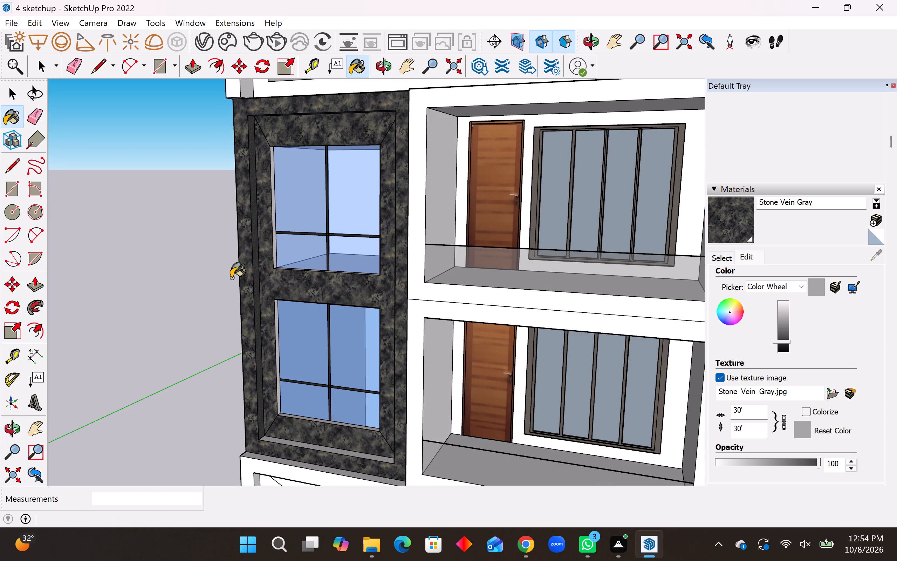
click(254, 250)
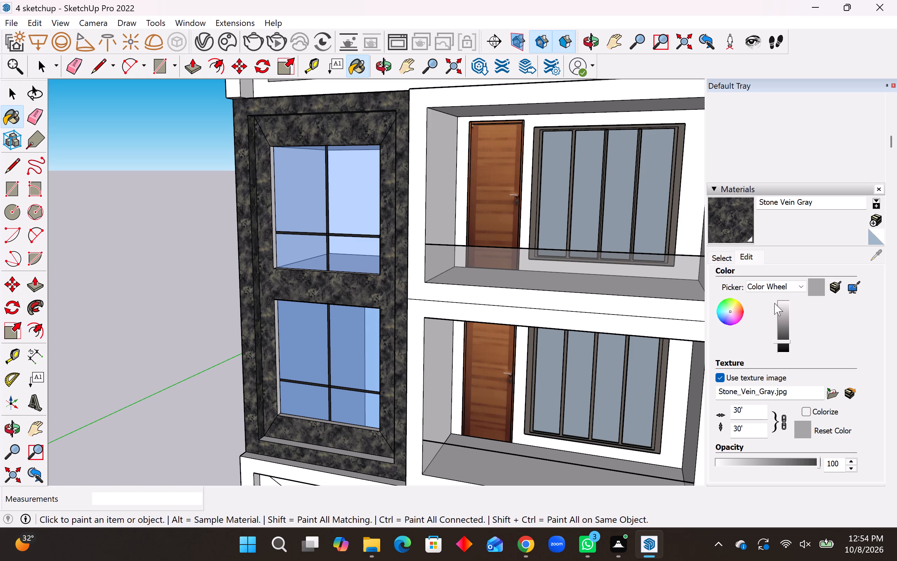
Switch the Stone Vein Gray colour picker to HLS and lighten the material to a lightness of 34.
click(796, 285)
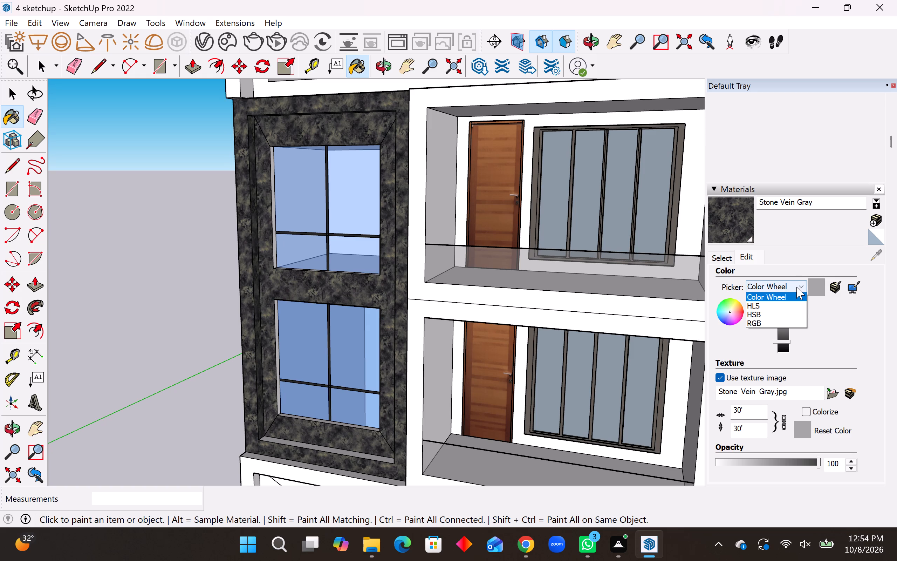
click(782, 305)
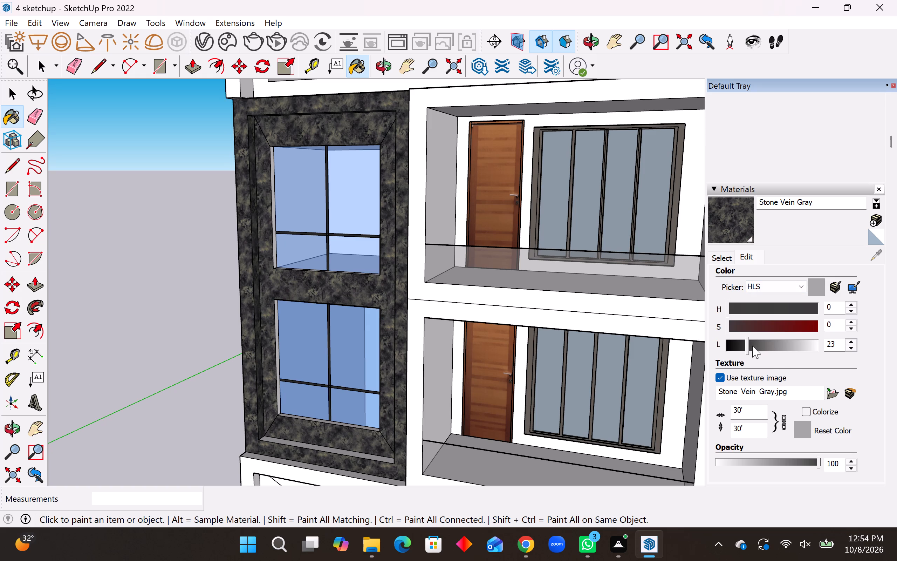
drag(747, 347, 752, 346)
drag(752, 346, 759, 346)
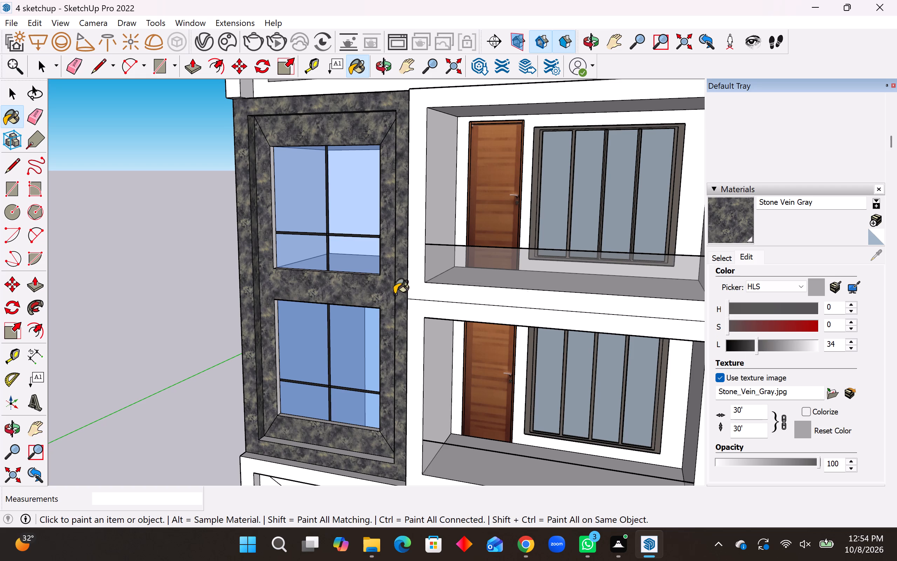
Paint the thin bottom ledge of the window bay's recess with Stone Vein Gray.
scroll(309, 289, down, 4)
middle_drag(434, 328, 513, 303)
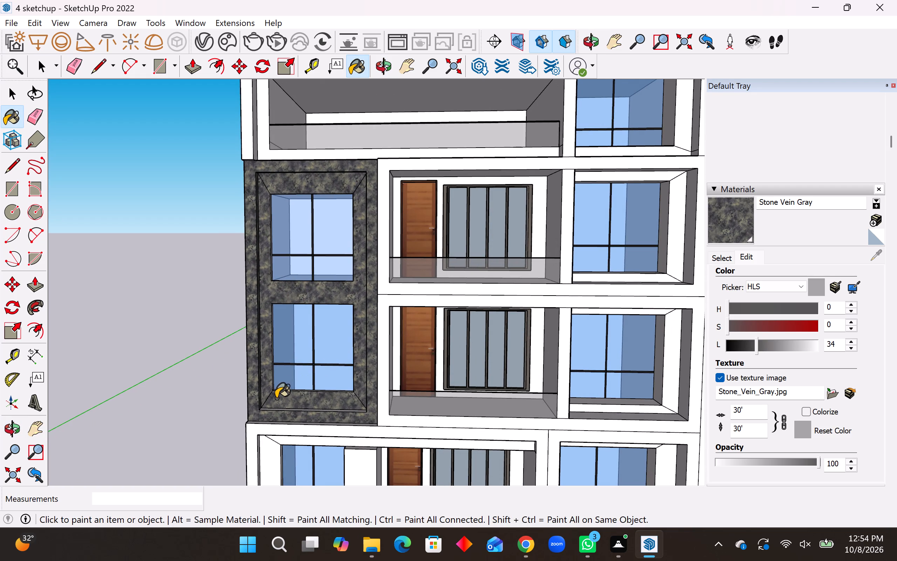
scroll(276, 399, up, 6)
middle_drag(272, 414, 274, 452)
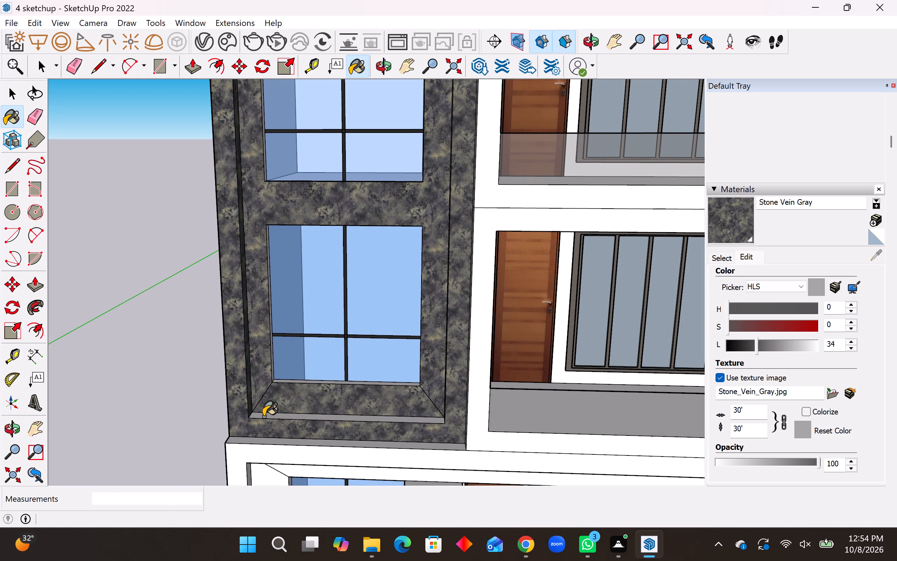
click(264, 415)
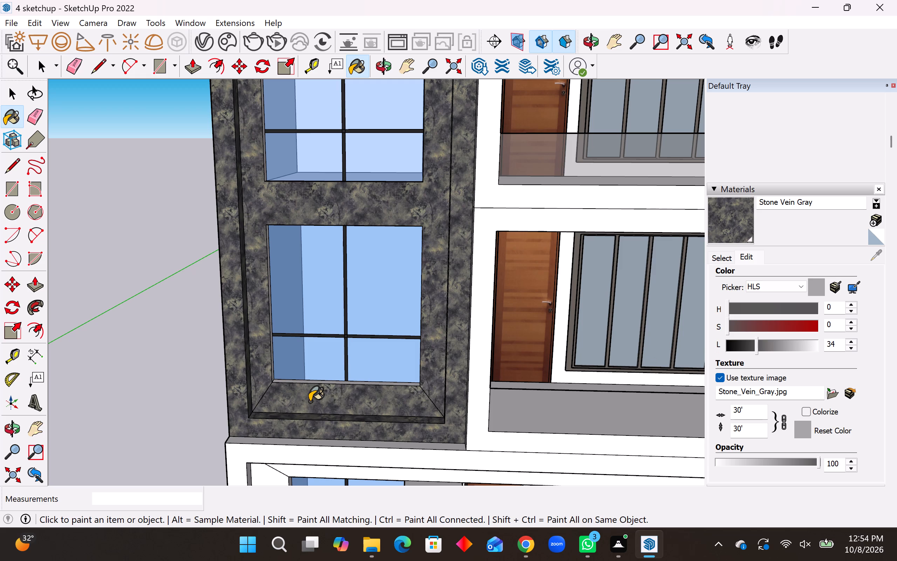
Paint the top, left and right inner edges of the window bay's recess with Stone Vein Gray.
scroll(309, 402, down, 7)
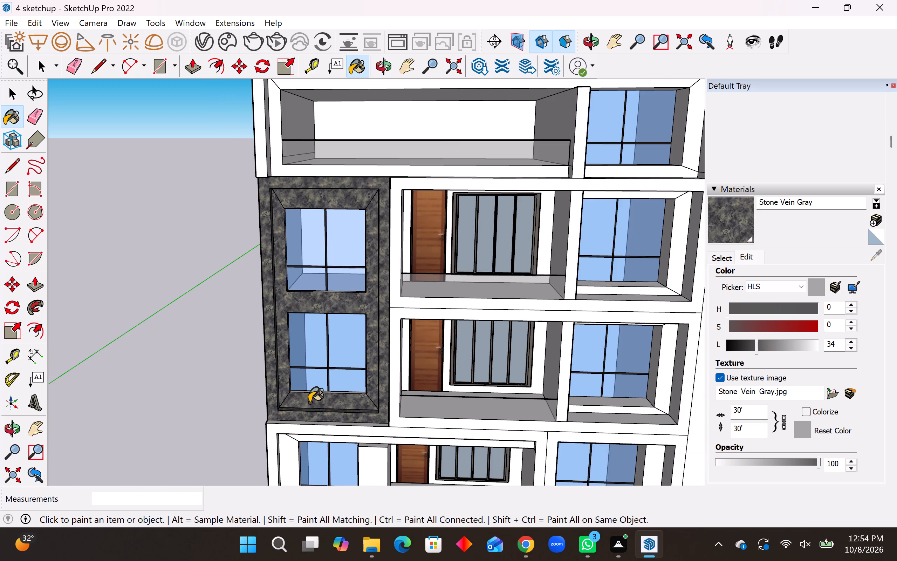
middle_drag(304, 255, 301, 245)
middle_drag(299, 238, 261, 105)
scroll(267, 187, up, 8)
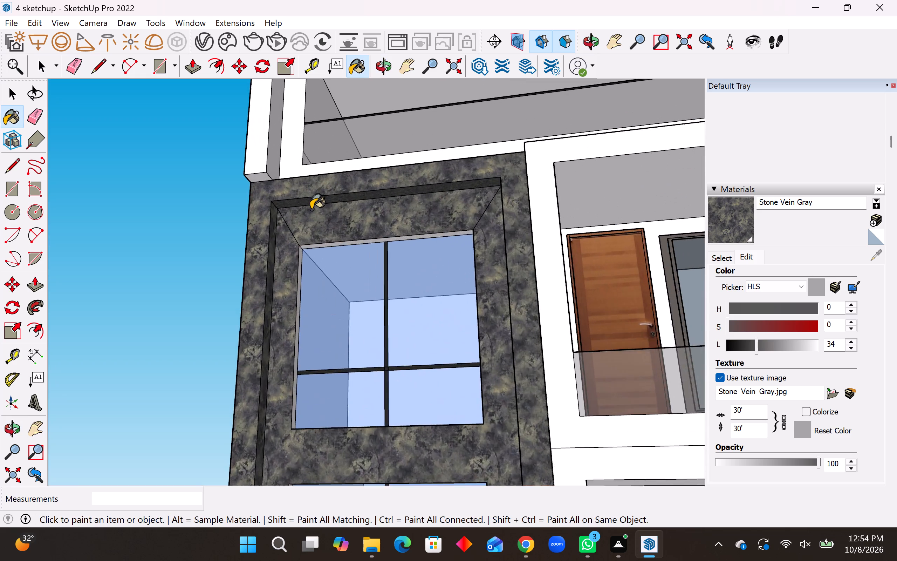
scroll(311, 209, up, 3)
click(285, 200)
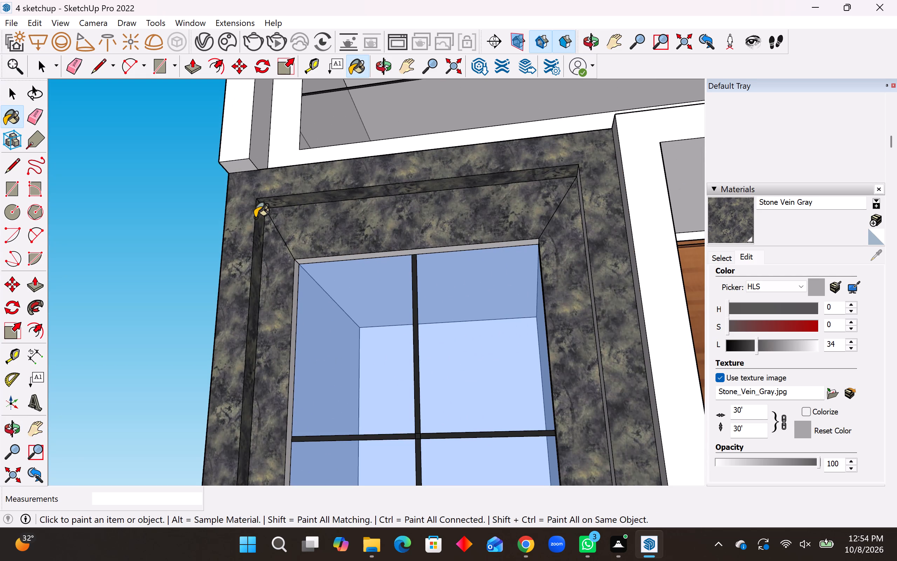
click(259, 218)
scroll(187, 237, down, 5)
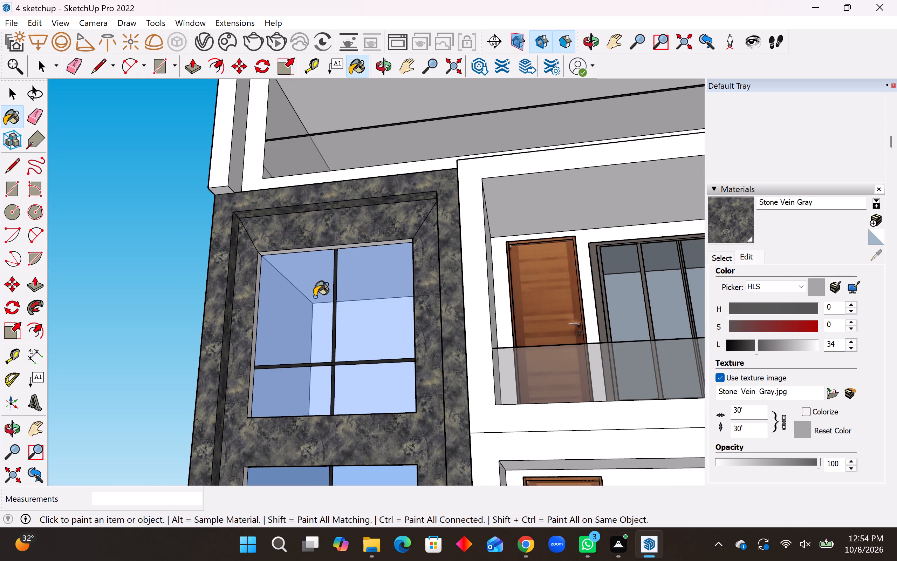
middle_drag(323, 297, 514, 285)
click(447, 315)
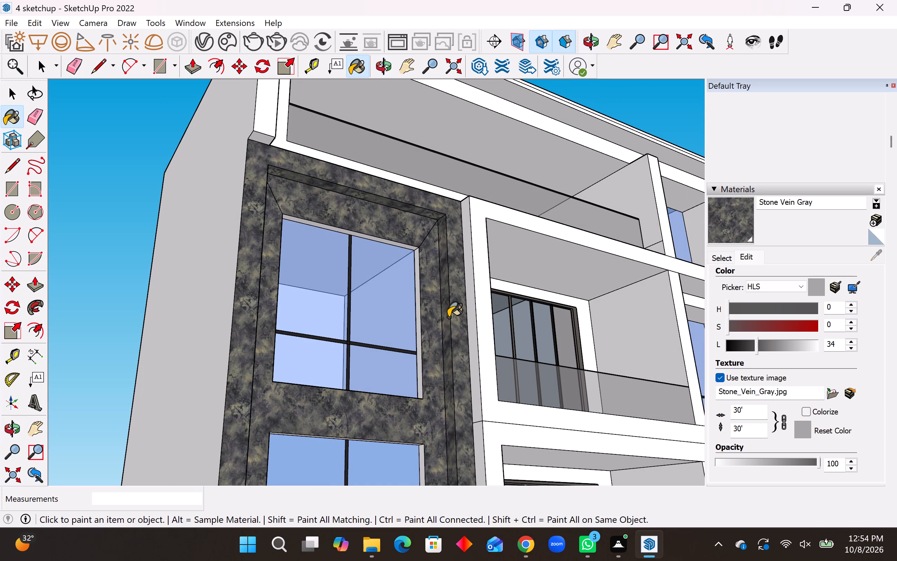
Paint the left and top reveals of the bay's upper window opening with Stone Vein Gray.
scroll(348, 249, down, 5)
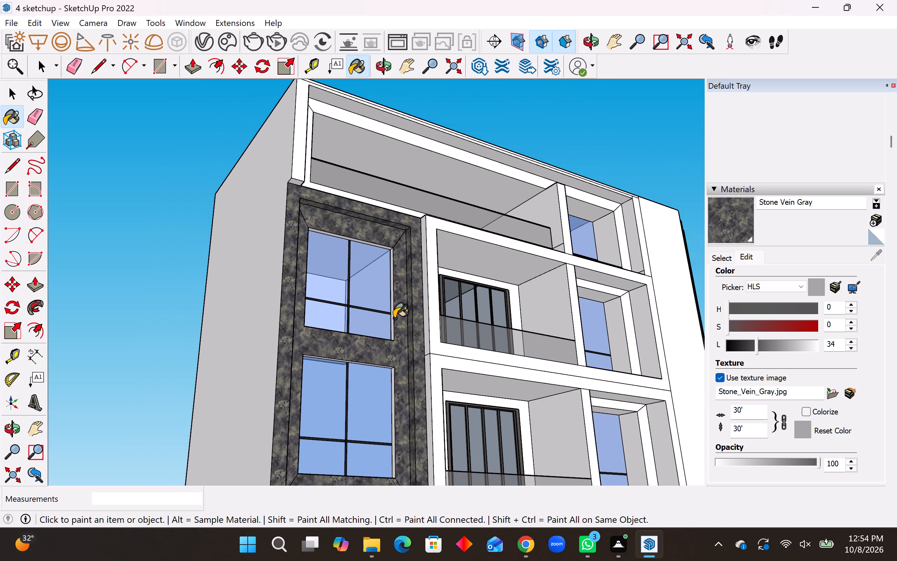
middle_drag(391, 372, 190, 378)
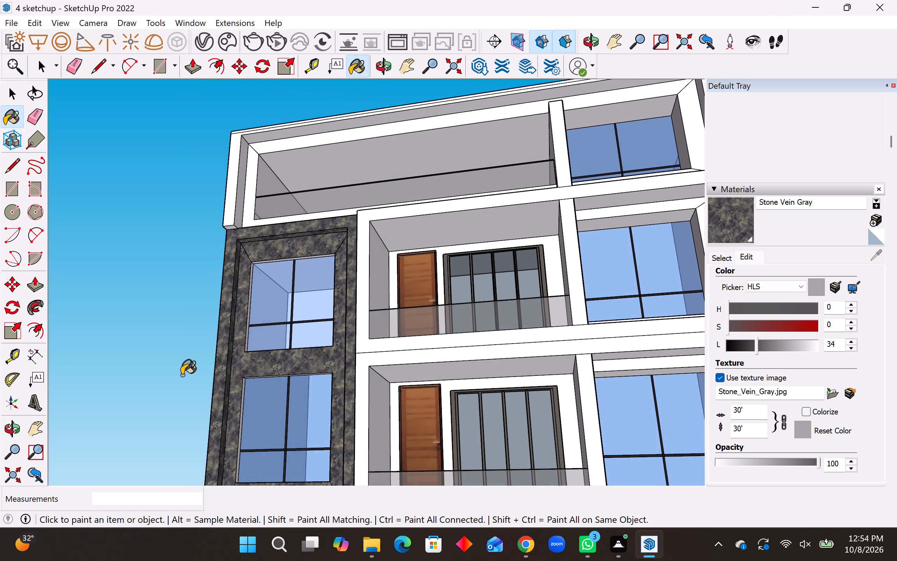
scroll(238, 342, up, 6)
click(252, 329)
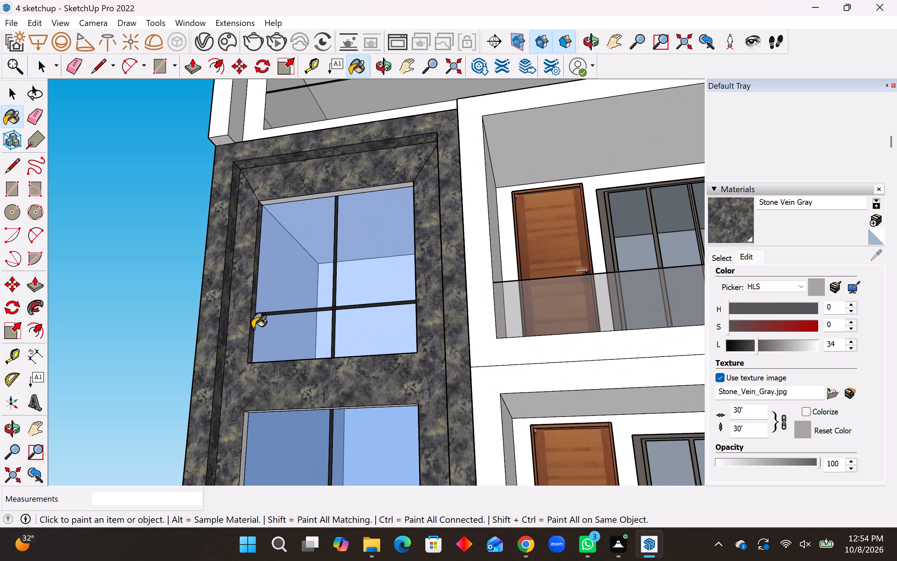
click(299, 198)
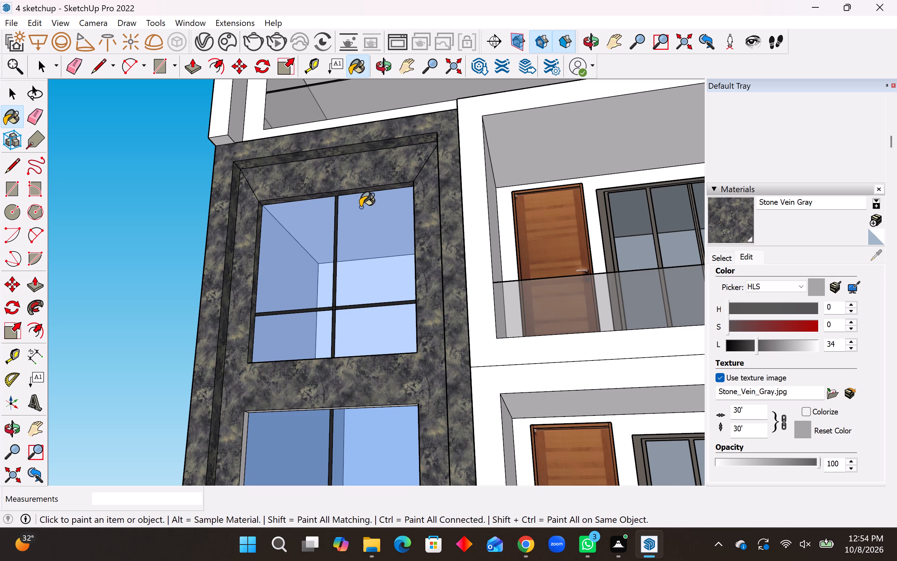
Paint the right reveal of the bay's upper window opening with Stone Vein Gray.
middle_drag(360, 207, 472, 177)
scroll(435, 210, up, 3)
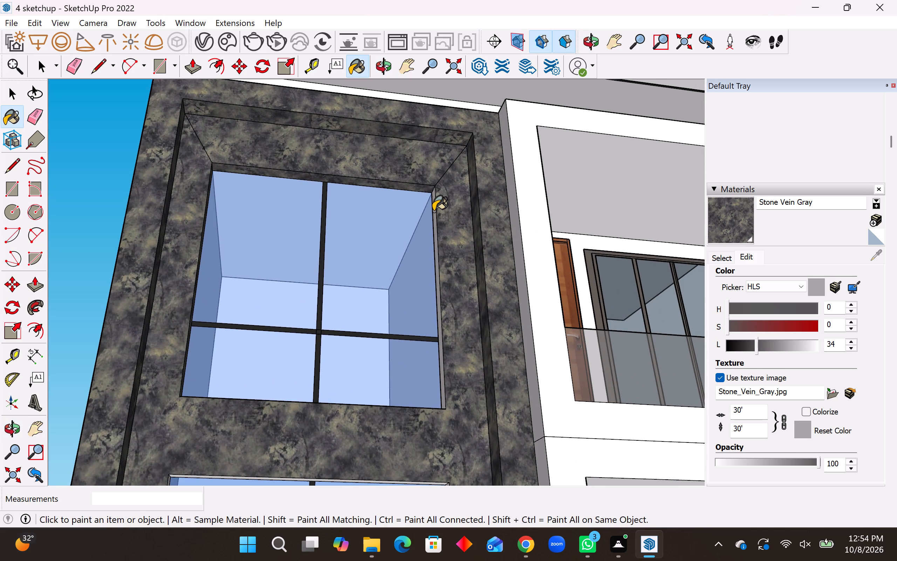
click(433, 211)
click(434, 211)
click(434, 211)
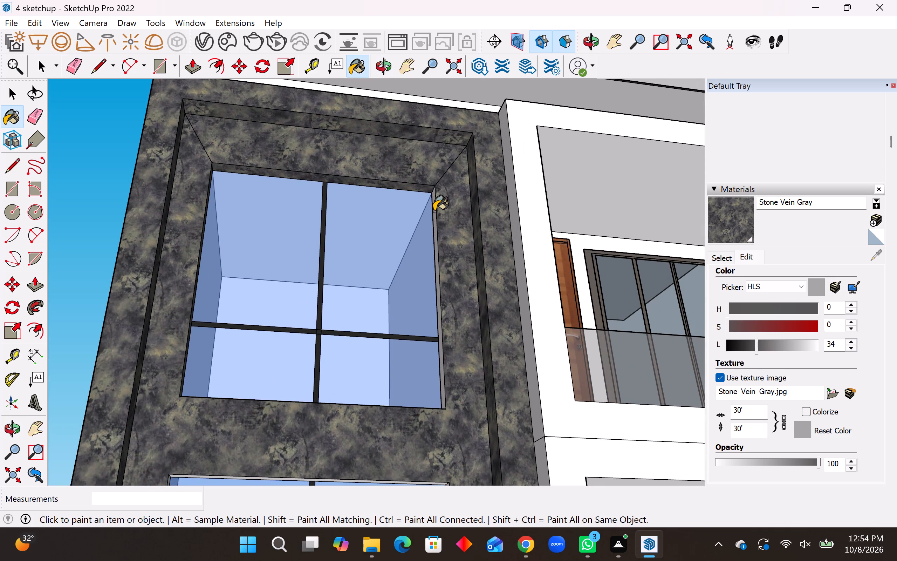
click(433, 208)
click(433, 207)
middle_drag(444, 204, 552, 216)
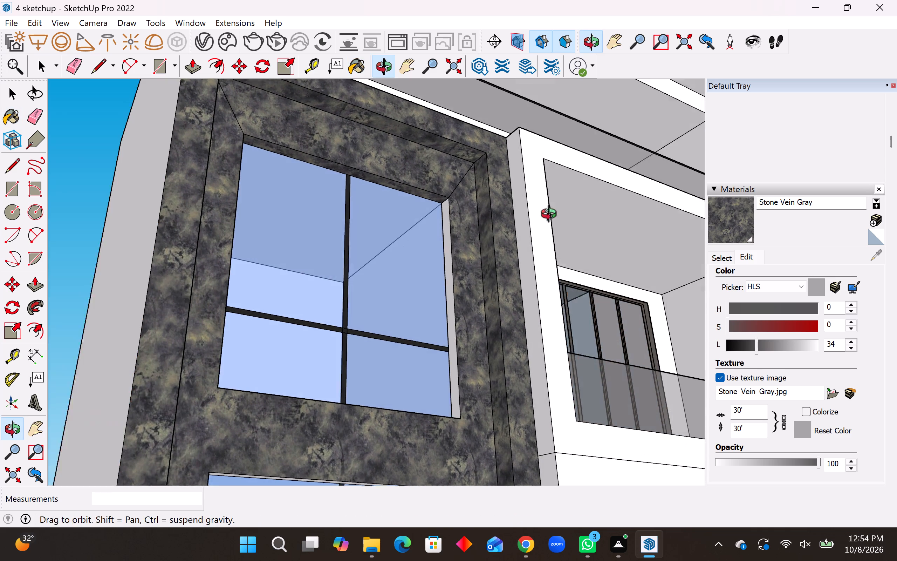
middle_drag(552, 216, 553, 216)
click(446, 228)
click(447, 227)
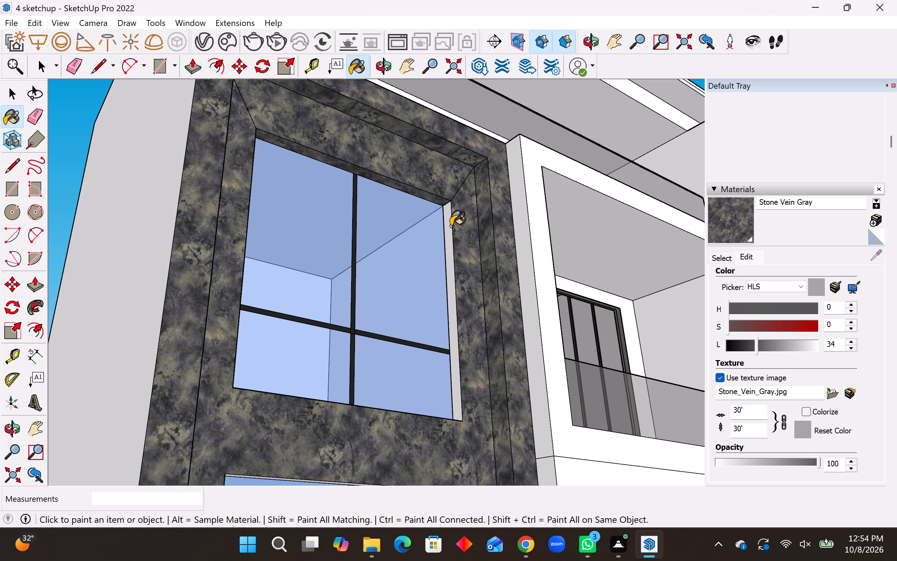
click(448, 226)
Paint the sill of the bay's upper window opening with Stone Vein Gray.
middle_drag(443, 218, 467, 310)
scroll(367, 275, down, 3)
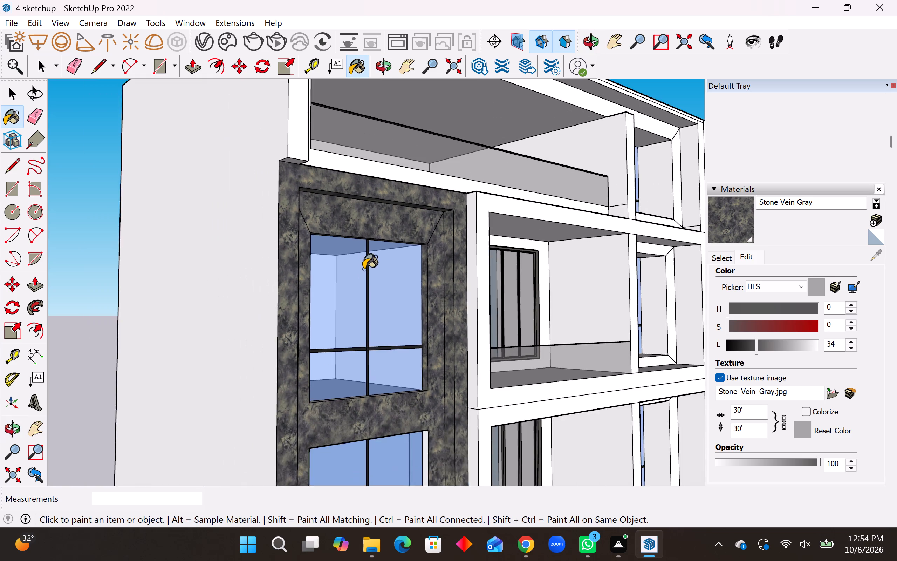
scroll(363, 269, down, 6)
middle_drag(396, 335, 291, 433)
scroll(294, 399, up, 4)
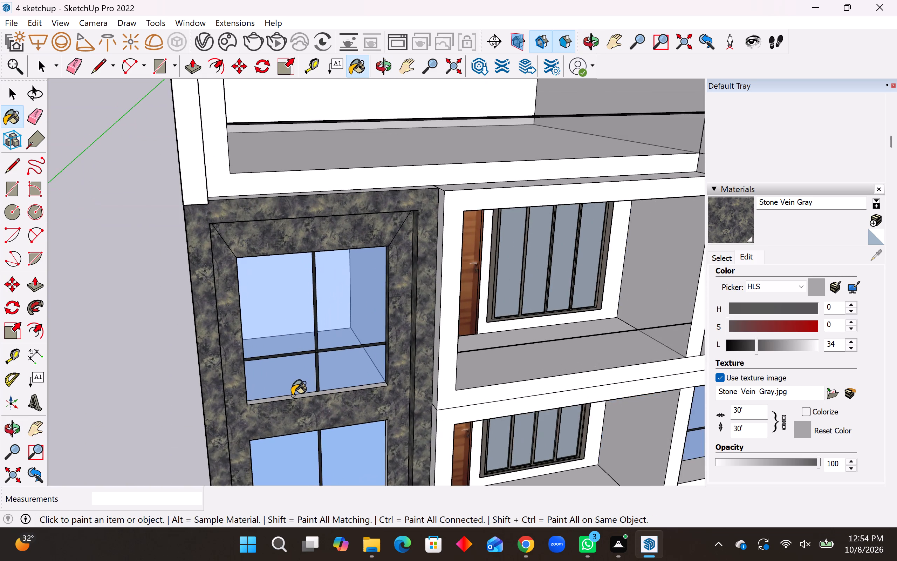
scroll(292, 396, up, 3)
click(284, 398)
Paint the sill and right reveal of the bay's lower window opening with Stone Vein Gray.
scroll(238, 332, down, 9)
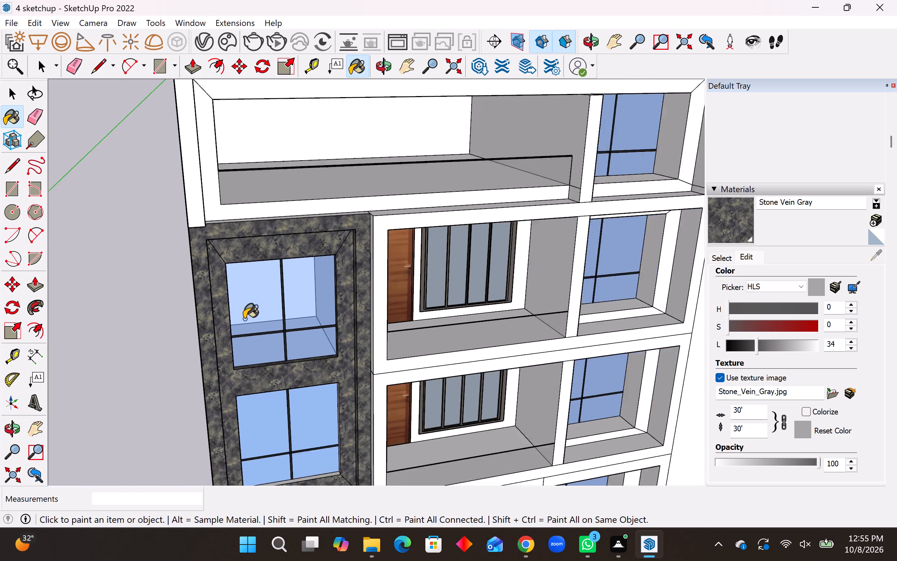
scroll(319, 456, up, 5)
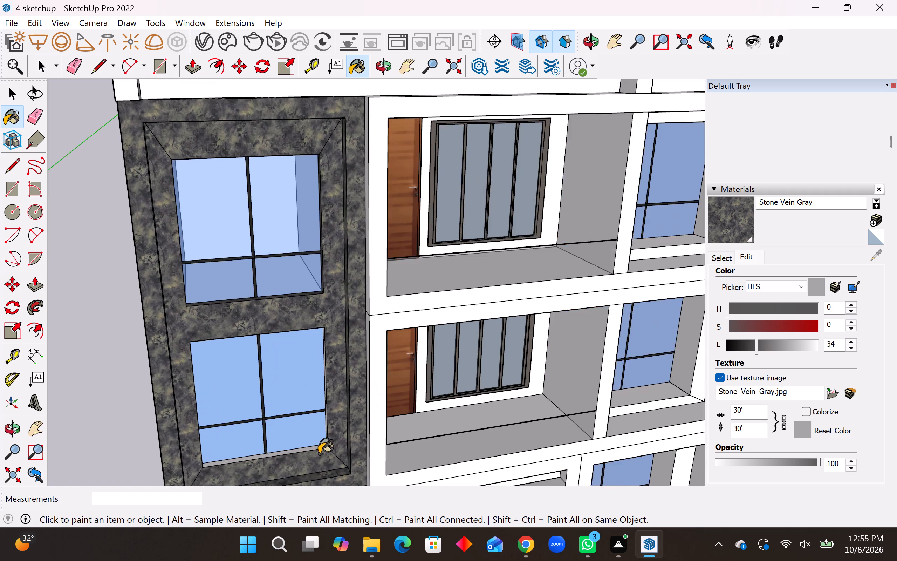
scroll(319, 454, up, 3)
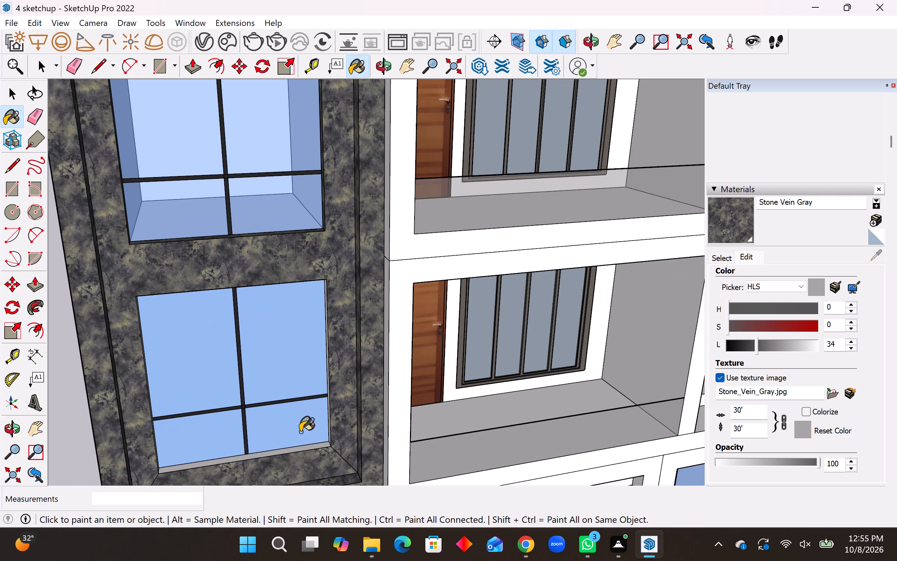
scroll(273, 464, up, 5)
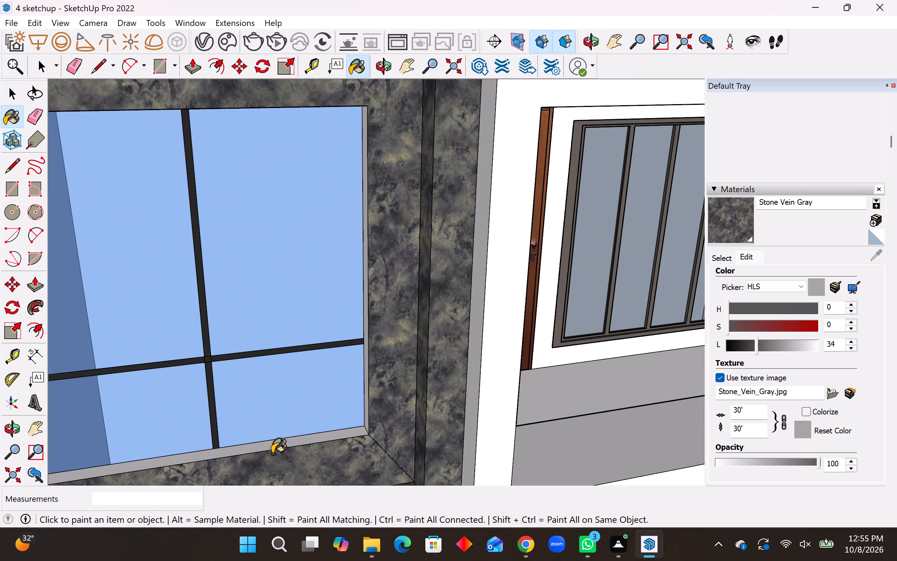
click(274, 447)
middle_drag(347, 424, 415, 417)
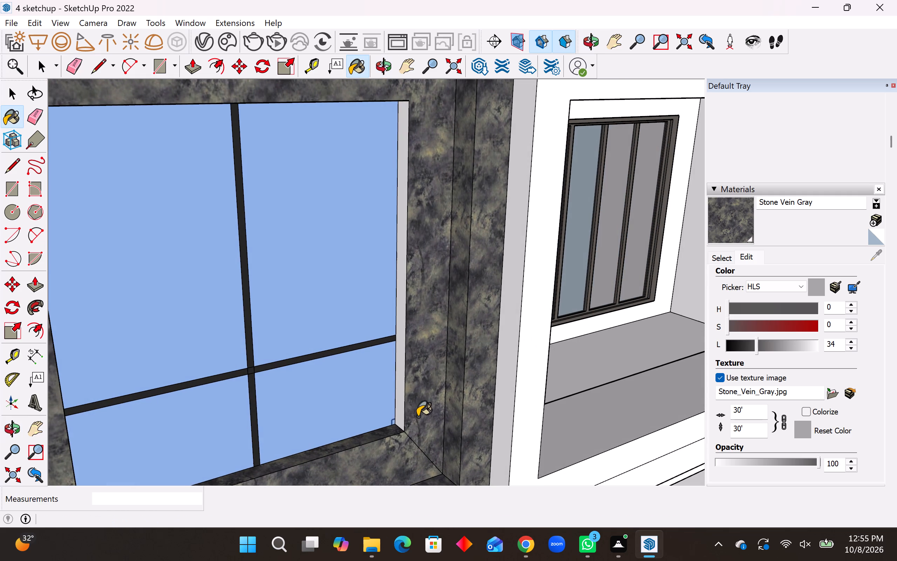
click(401, 406)
Paint the left and top reveals of the bay's lower window opening with Stone Vein Gray.
scroll(456, 412, down, 9)
middle_drag(467, 404, 354, 402)
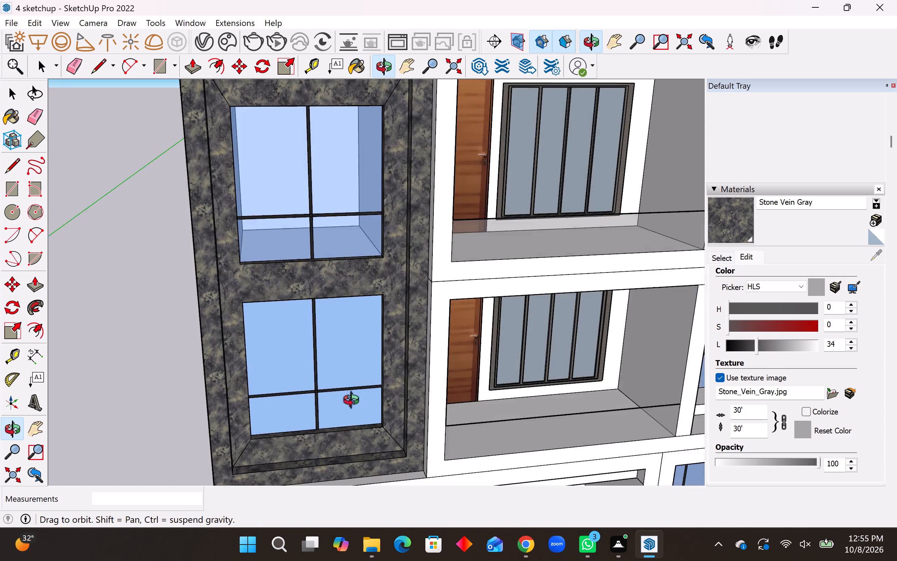
middle_drag(354, 402, 220, 388)
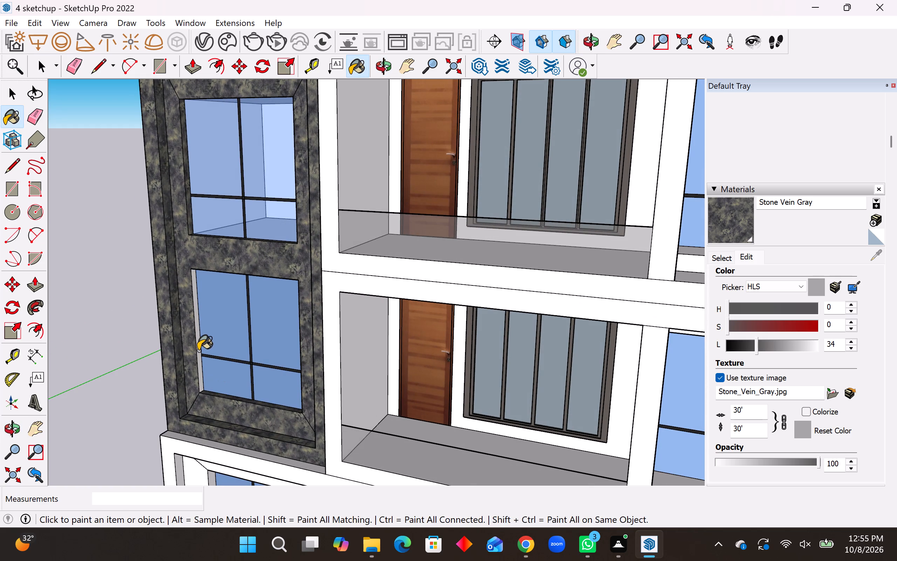
click(198, 351)
scroll(265, 354, down, 4)
middle_drag(263, 298, 398, 82)
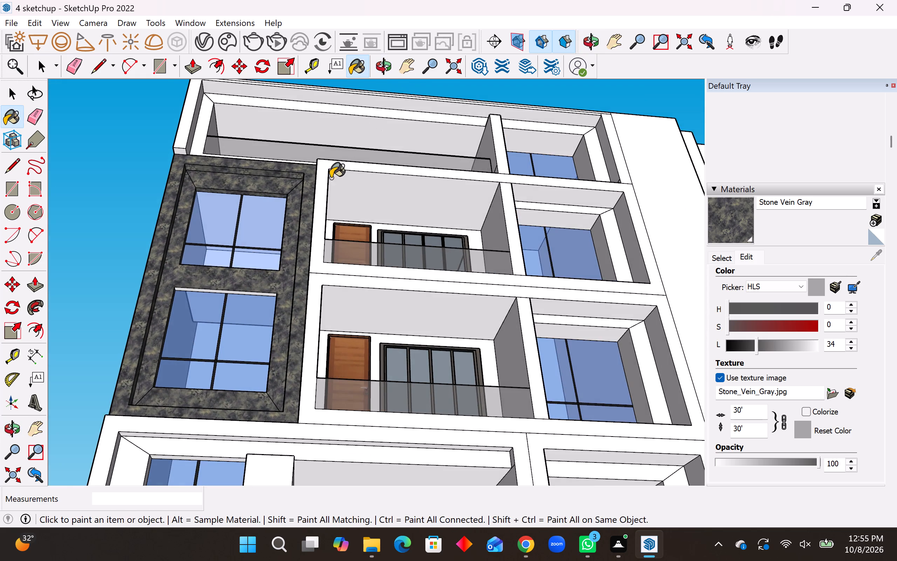
scroll(237, 273, up, 7)
click(225, 300)
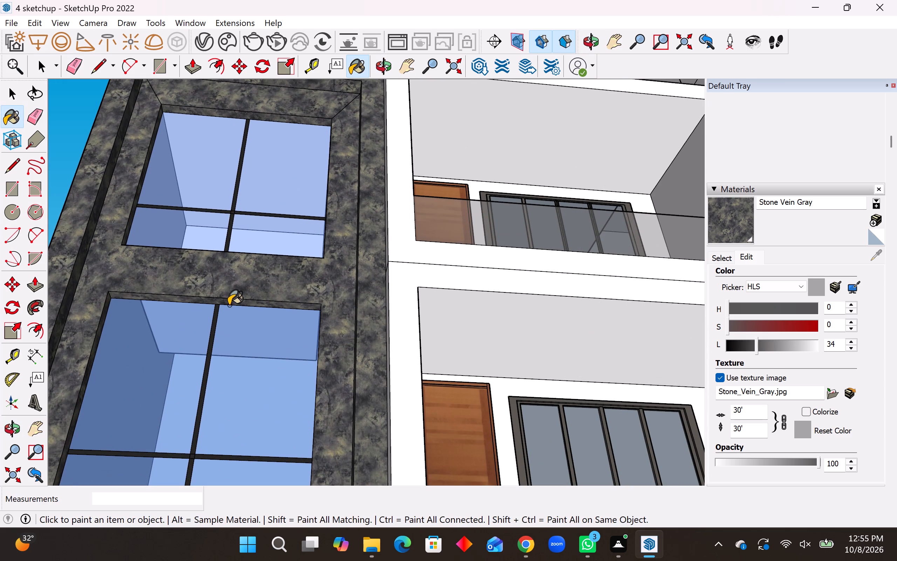
scroll(234, 310, down, 9)
middle_drag(299, 257, 307, 312)
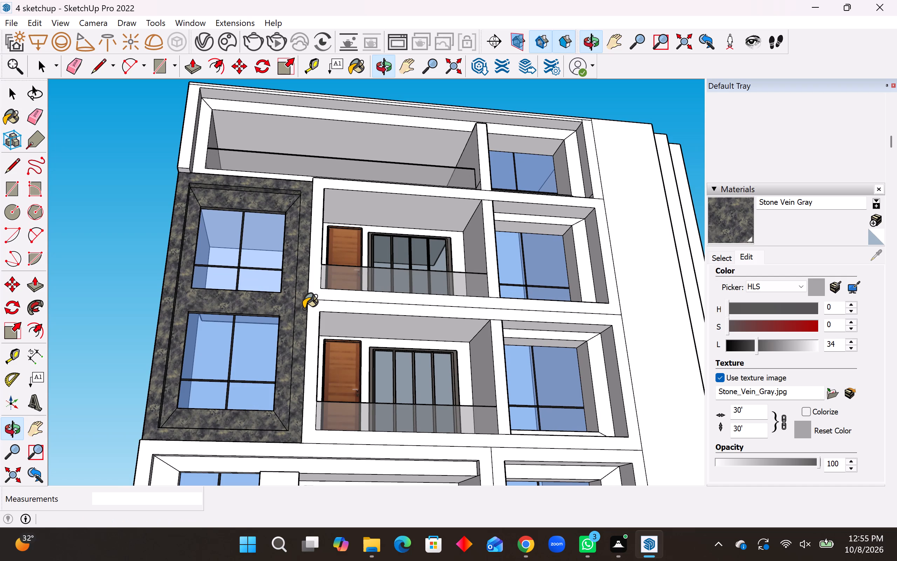
Paint the front faces of the wall piers beside the left windows on the two lowest apartment floors with Stone Vein Gray.
scroll(278, 287, down, 10)
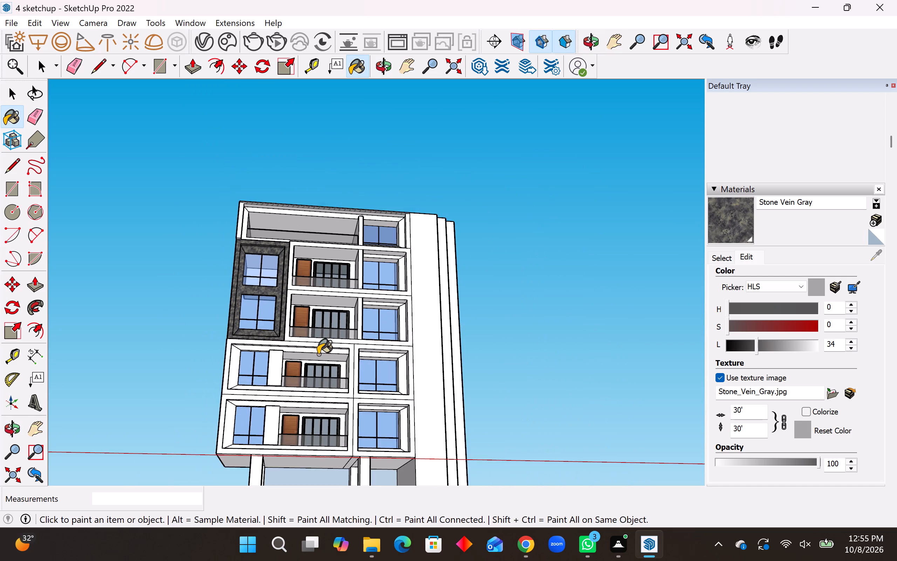
scroll(323, 356, up, 5)
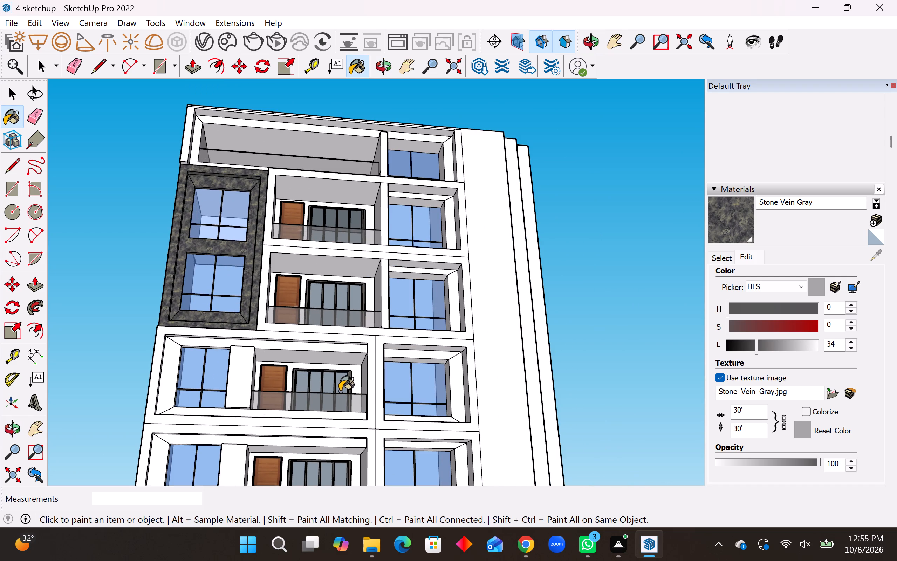
scroll(340, 391, down, 3)
middle_drag(272, 325, 276, 437)
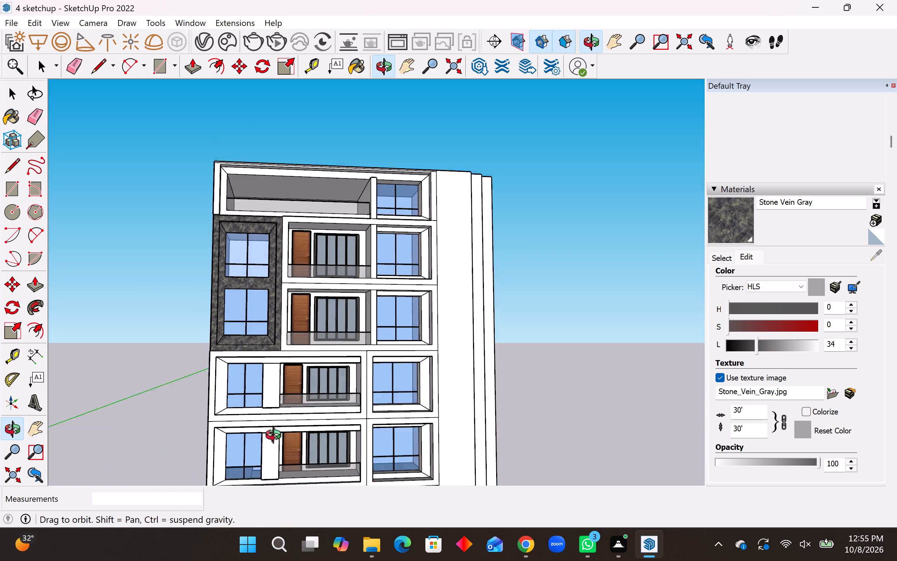
middle_drag(276, 437, 278, 461)
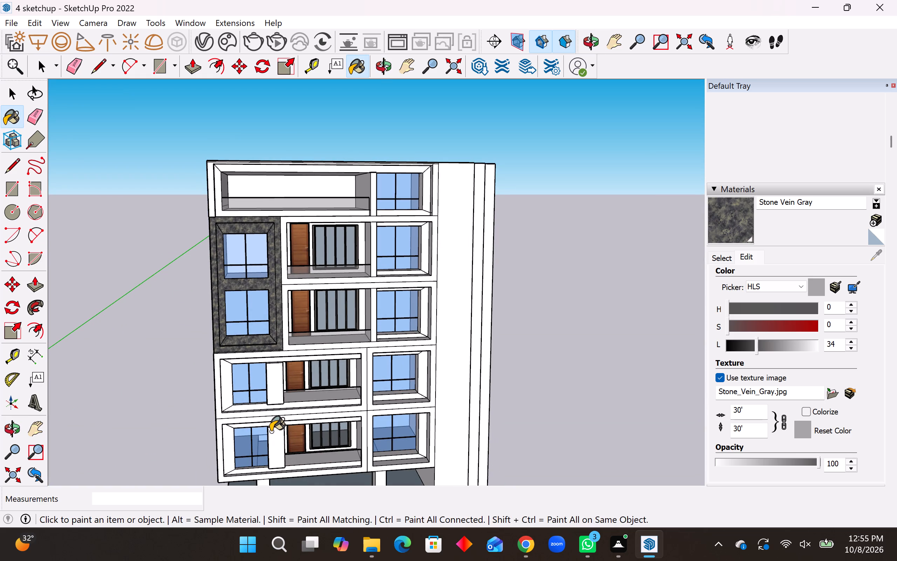
middle_drag(243, 275, 244, 280)
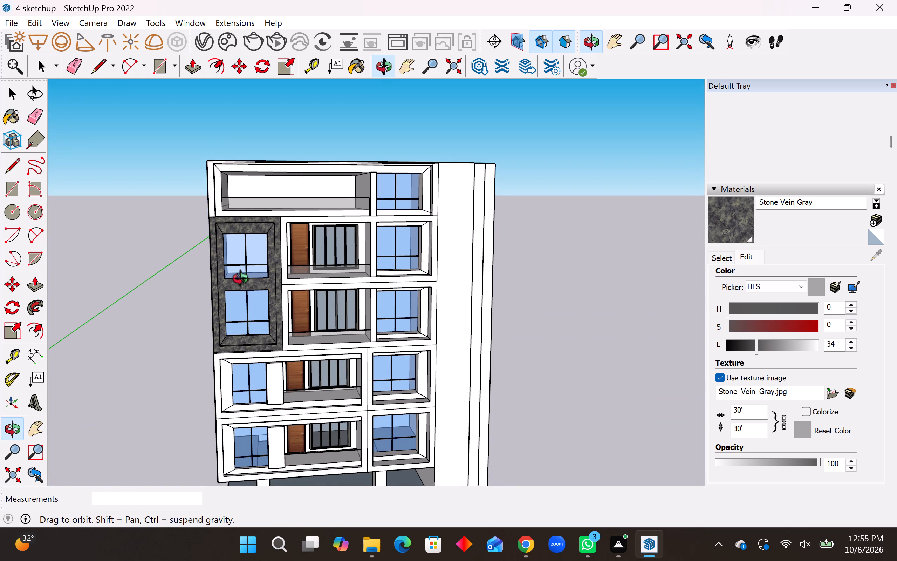
middle_drag(244, 280, 249, 316)
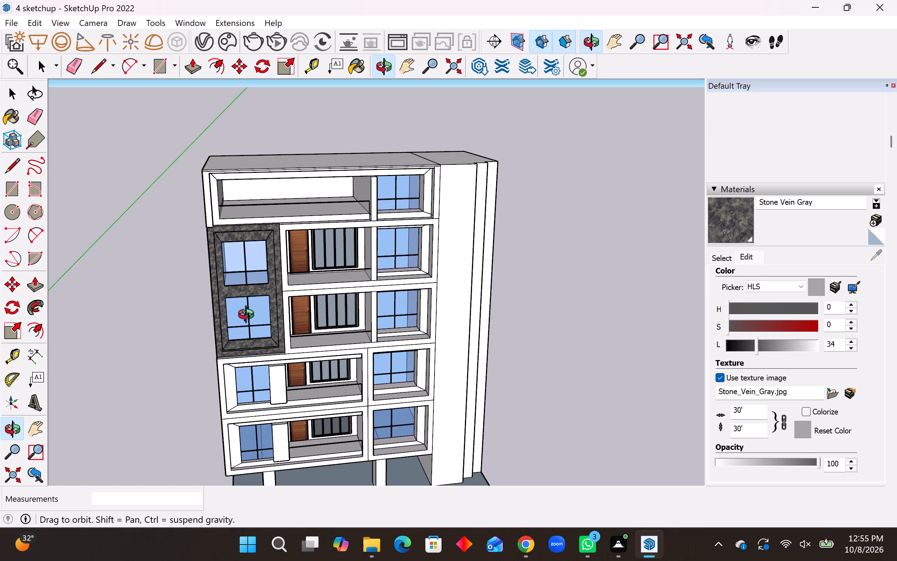
middle_drag(249, 316, 251, 292)
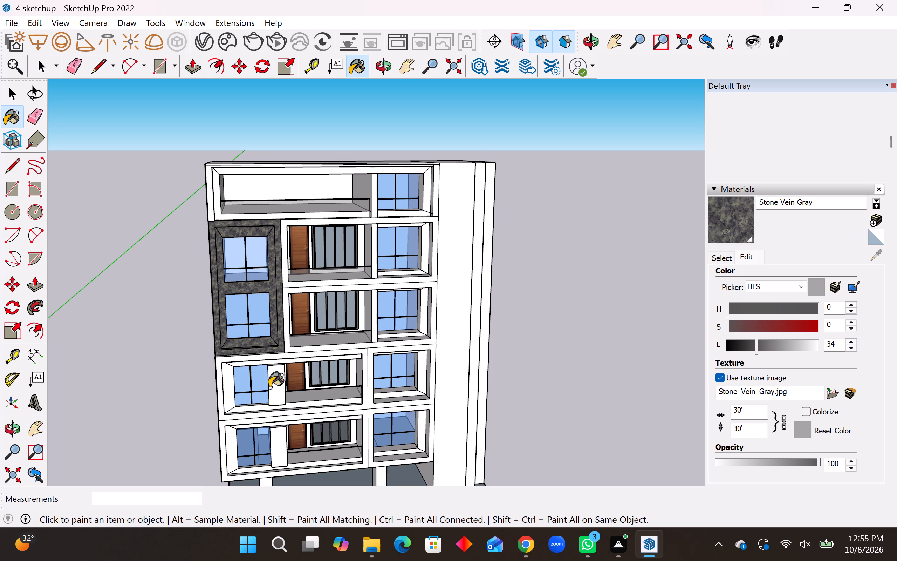
scroll(292, 428, up, 3)
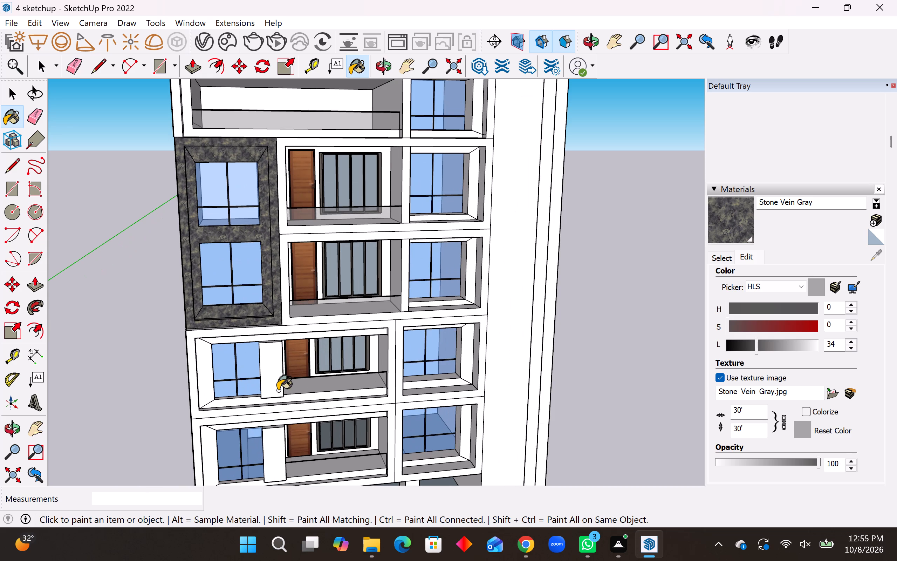
click(275, 380)
middle_drag(293, 403, 300, 320)
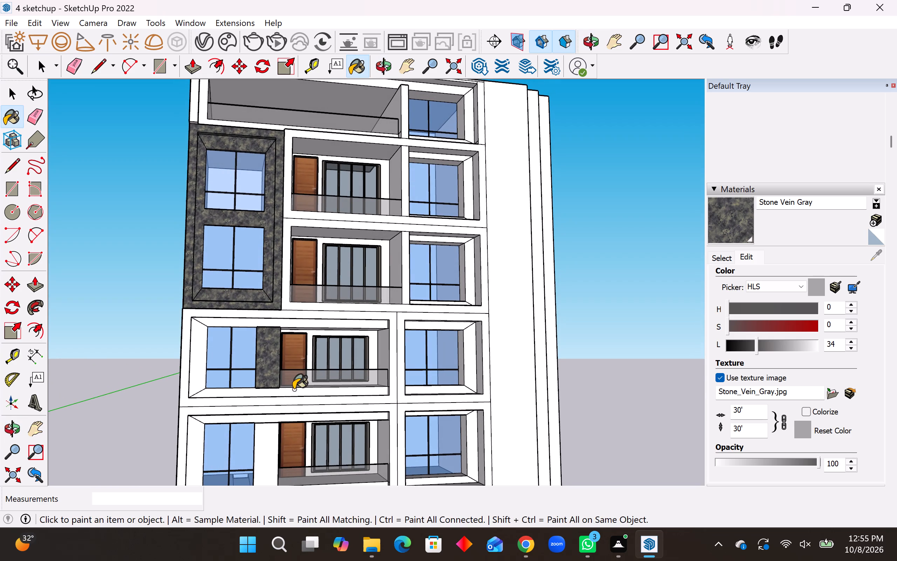
click(271, 448)
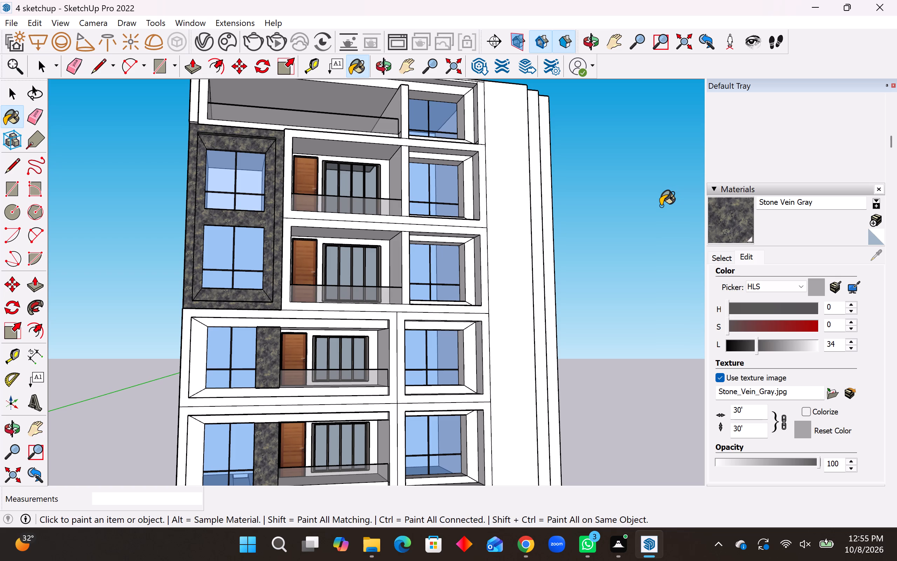
Paint both side faces of the two wall piers on the lowest apartment floors with Stone Vein Gray.
middle_drag(332, 346, 175, 320)
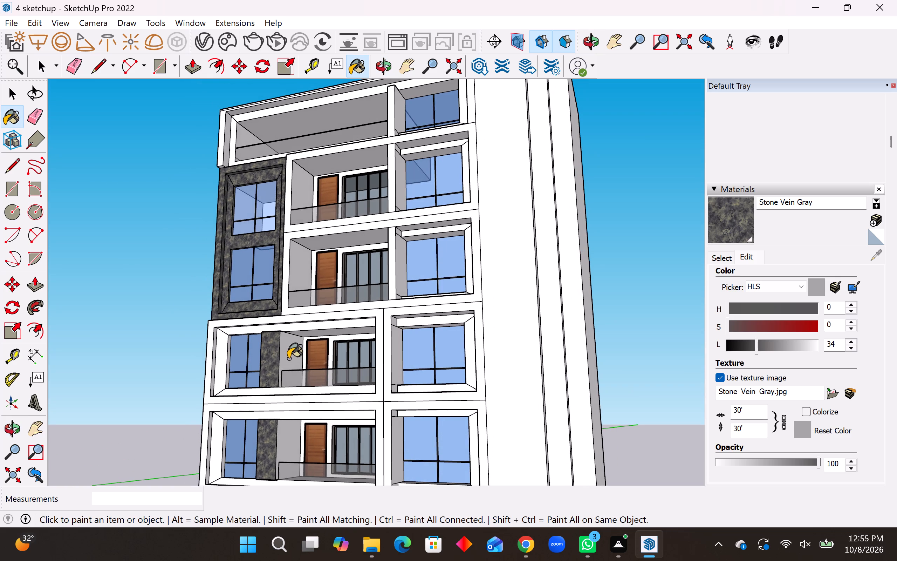
click(288, 358)
scroll(283, 272, down, 4)
click(284, 393)
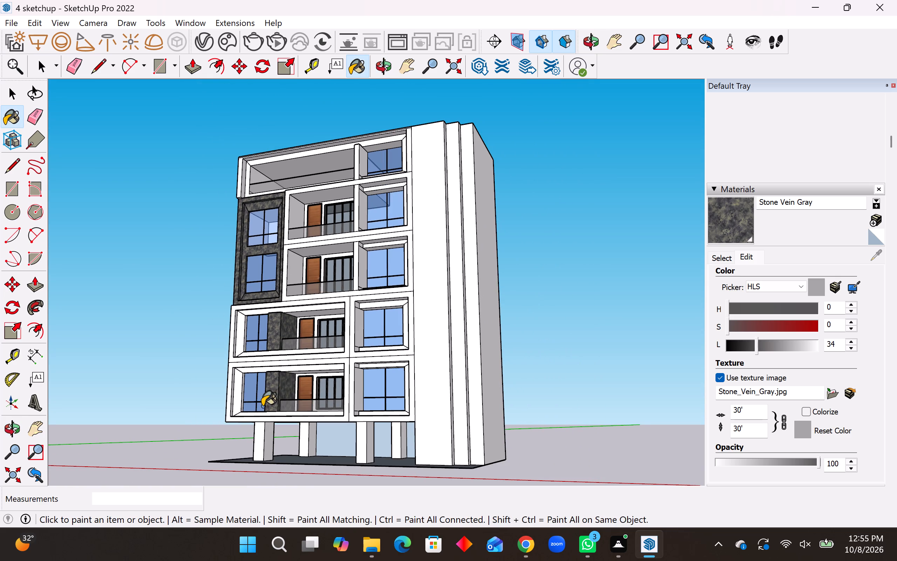
middle_drag(262, 406, 558, 405)
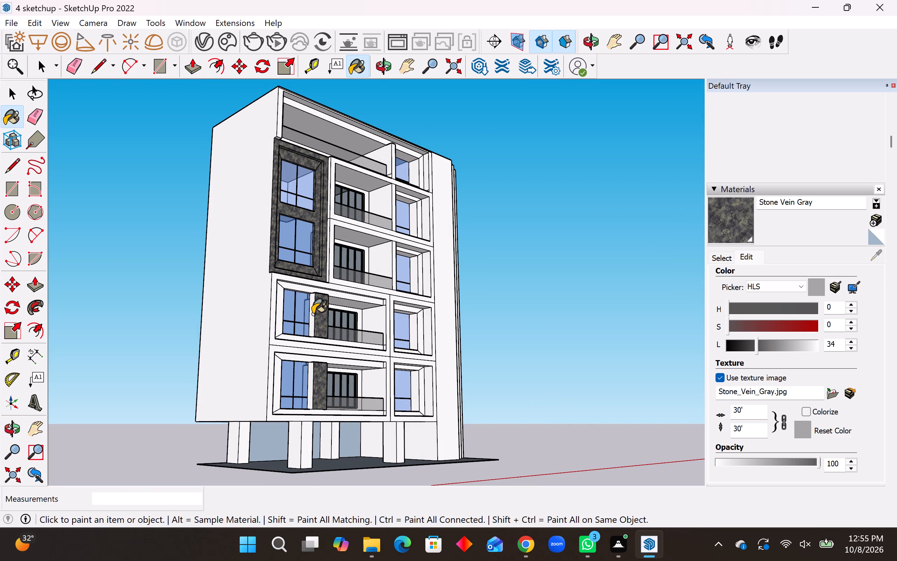
click(313, 314)
click(312, 380)
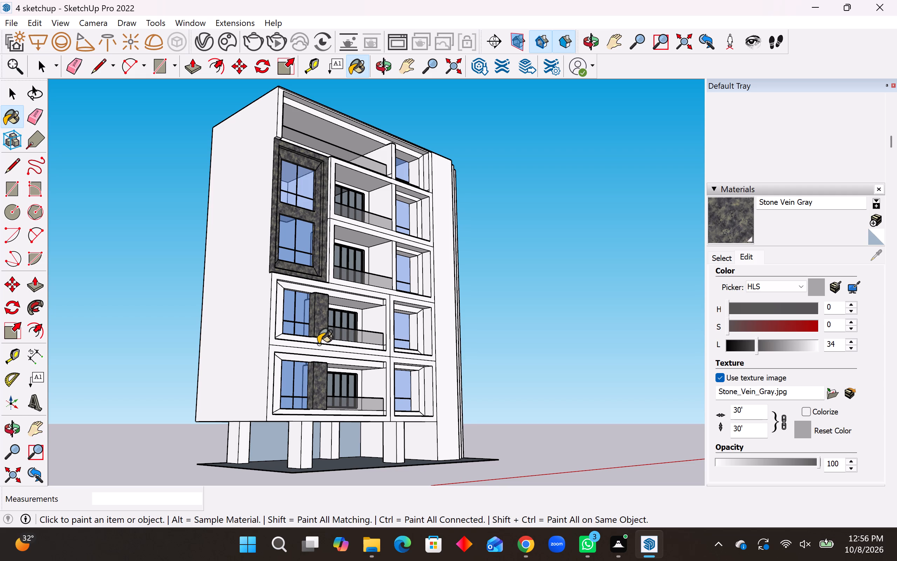
Paint the front frame around the right-hand window on the second-lowest apartment floor with Stone Vein Gray.
middle_drag(320, 338, 3, 378)
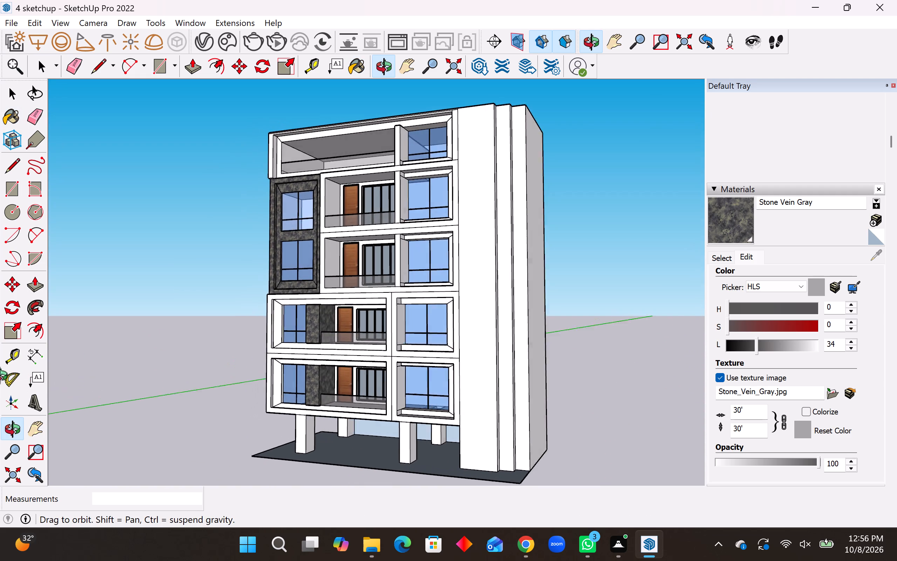
middle_drag(3, 378, 368, 349)
middle_click(368, 349)
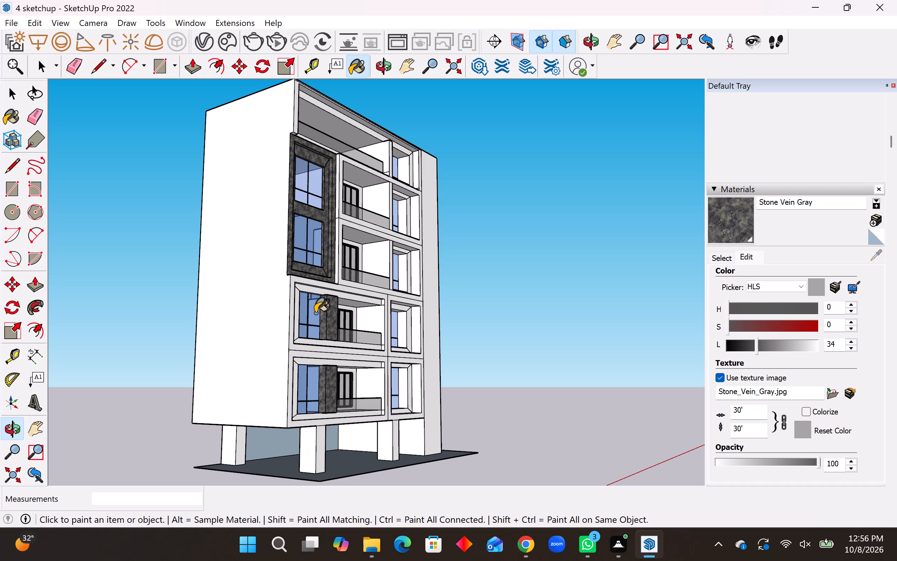
scroll(271, 325, down, 8)
scroll(412, 364, up, 10)
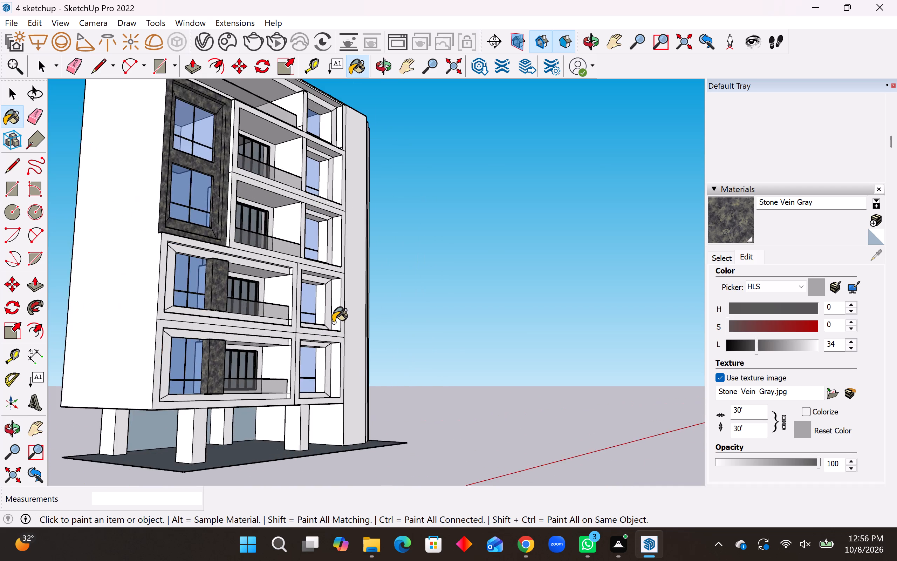
scroll(333, 323, up, 3)
middle_drag(336, 329, 206, 345)
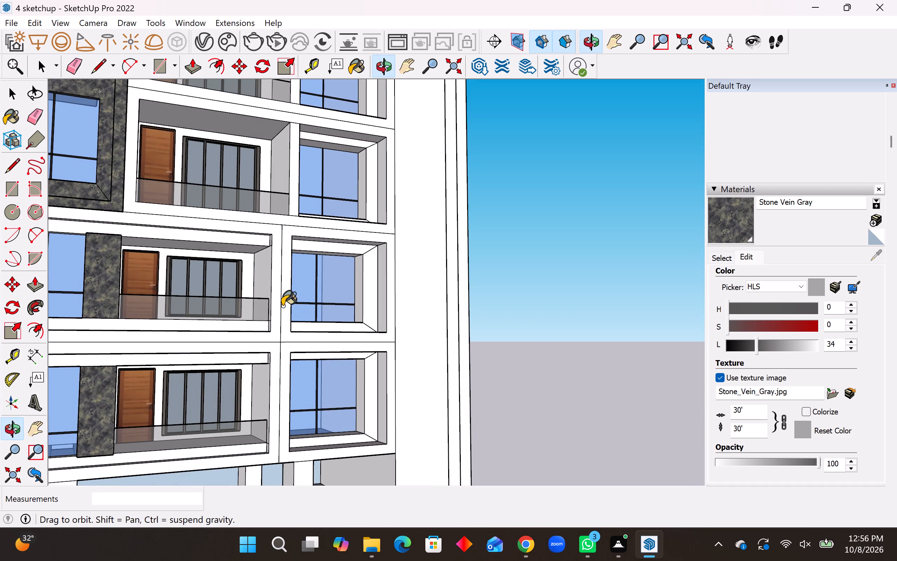
click(286, 303)
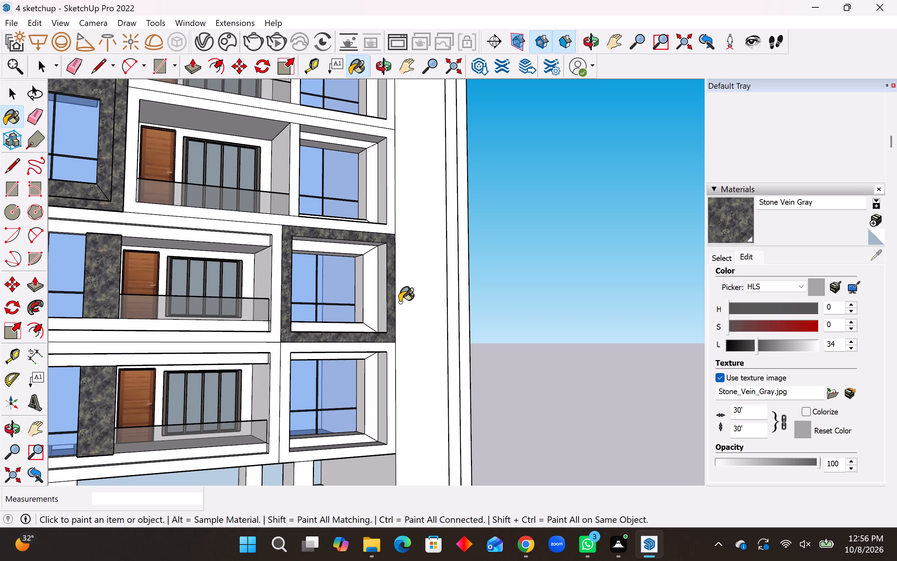
Paint the right, bottom, top and left reveals of that second-lowest-floor window surround with Stone Vein Gray.
click(379, 303)
click(370, 302)
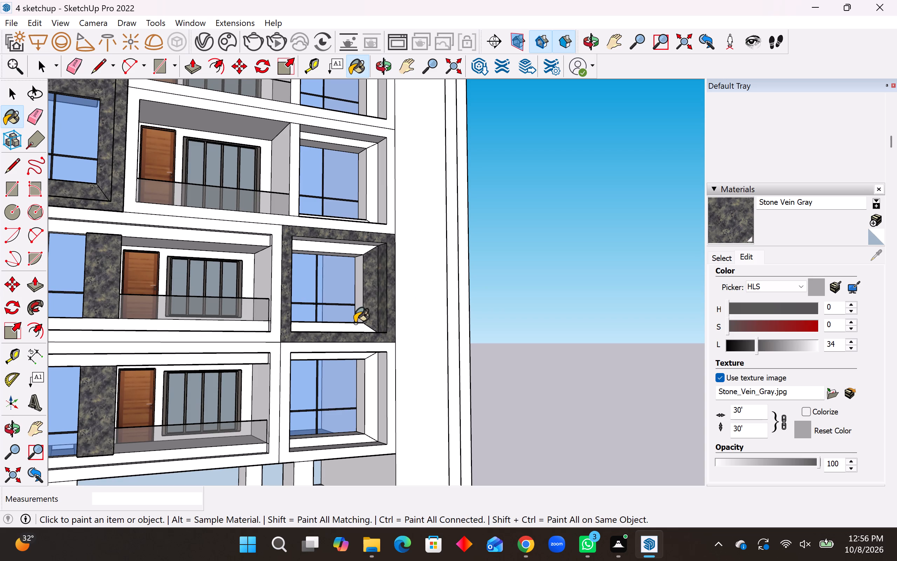
click(349, 329)
click(345, 250)
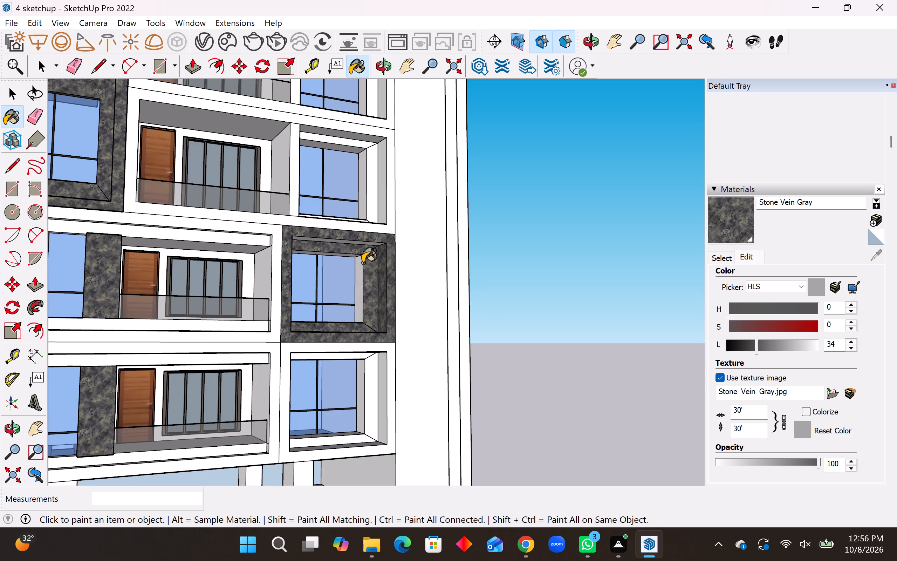
middle_drag(340, 278, 103, 266)
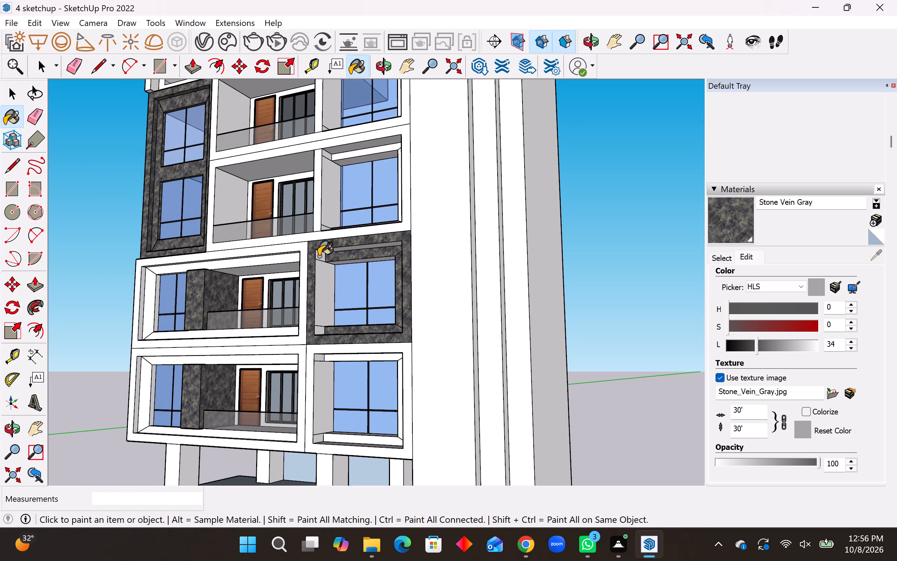
click(318, 256)
click(318, 278)
Paint the remaining top and lower-left reveal faces of the second-lowest-floor right window with Stone Vein Gray.
middle_drag(375, 296, 417, 295)
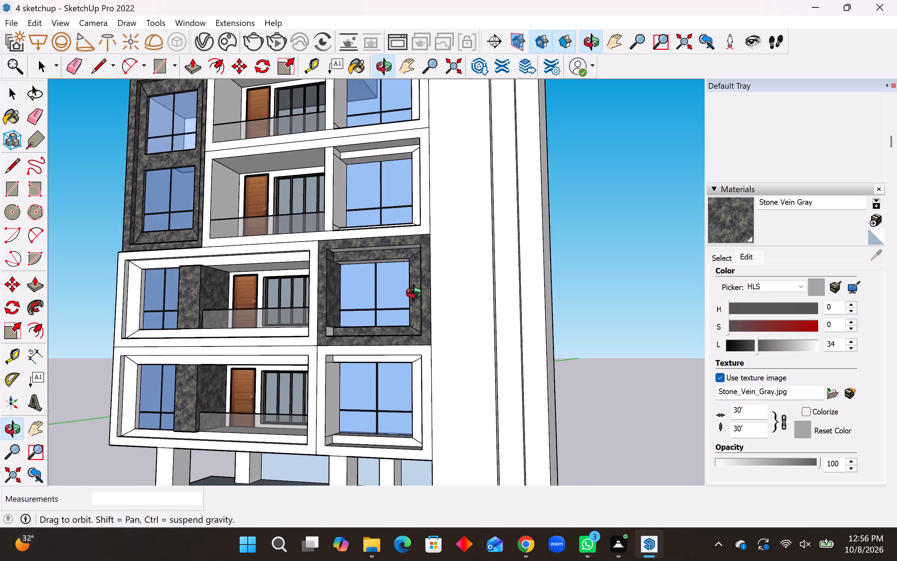
middle_drag(417, 295, 422, 254)
click(387, 251)
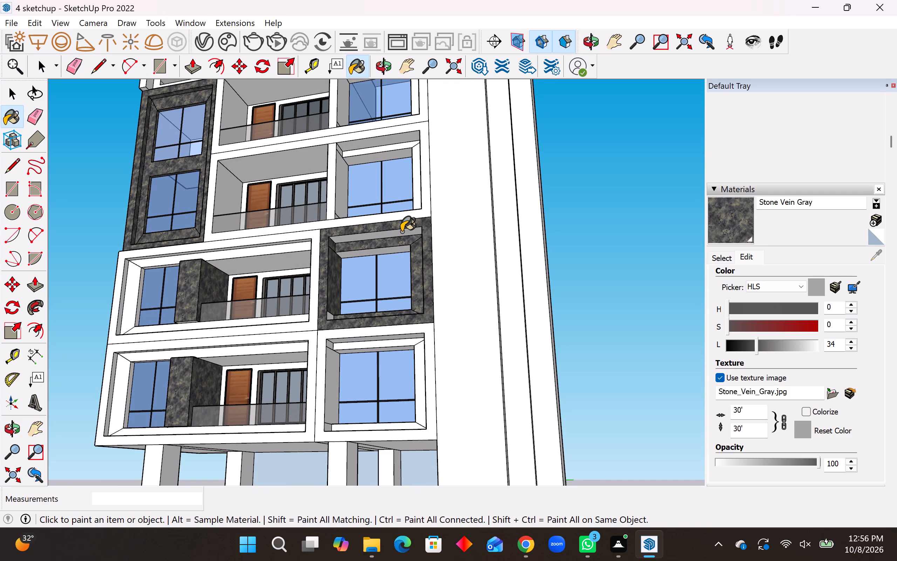
click(401, 232)
middle_drag(392, 257, 354, 323)
click(324, 328)
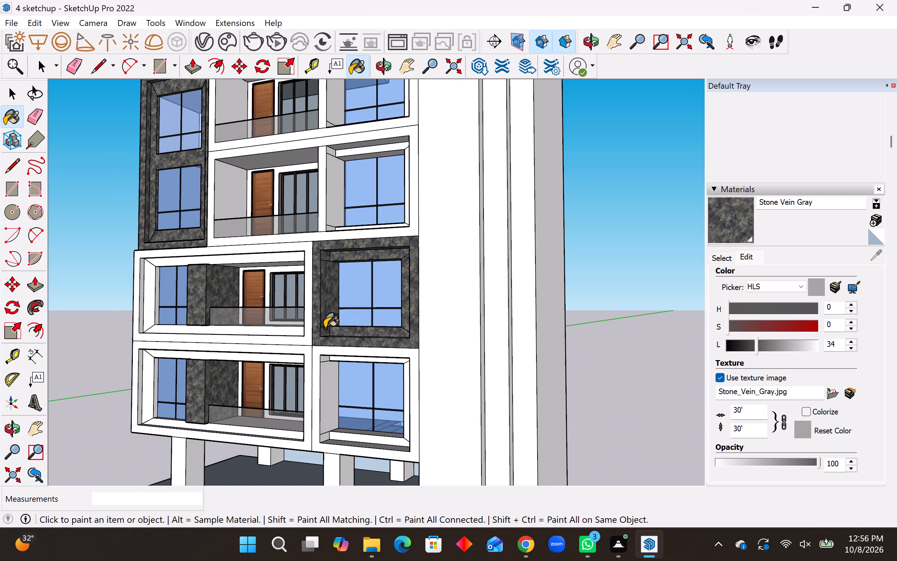
Paint the inner sill and inner right reveal of the second-lowest-floor right window with Stone Vein Gray.
middle_drag(326, 329, 522, 366)
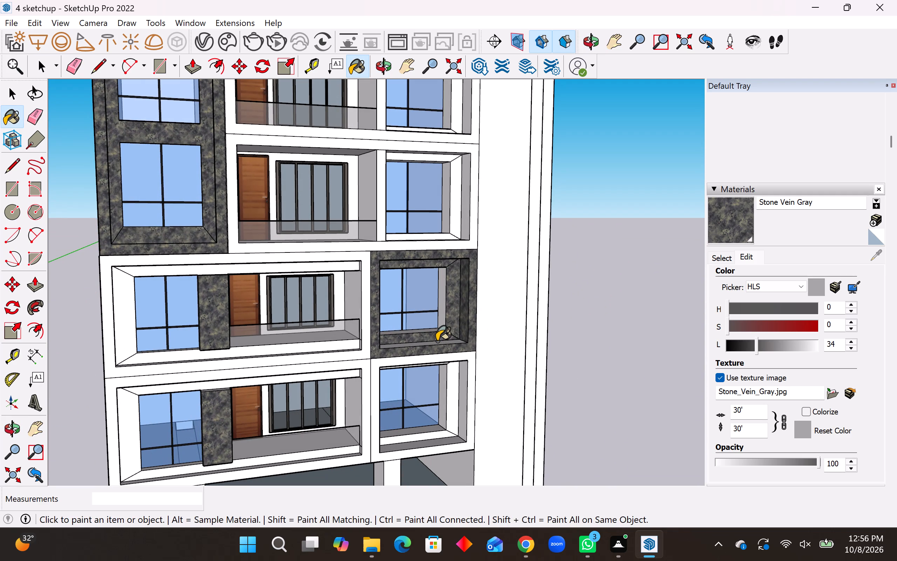
click(437, 342)
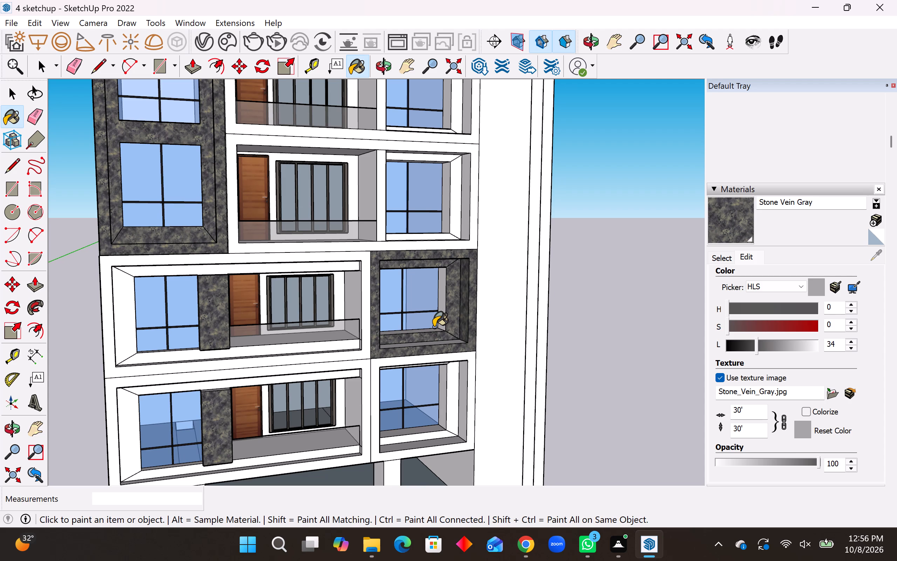
click(433, 329)
click(441, 320)
Paint the left and top reveals and the front frame of the lowest floor's right-hand window with Stone Vein Gray.
middle_drag(450, 322, 375, 254)
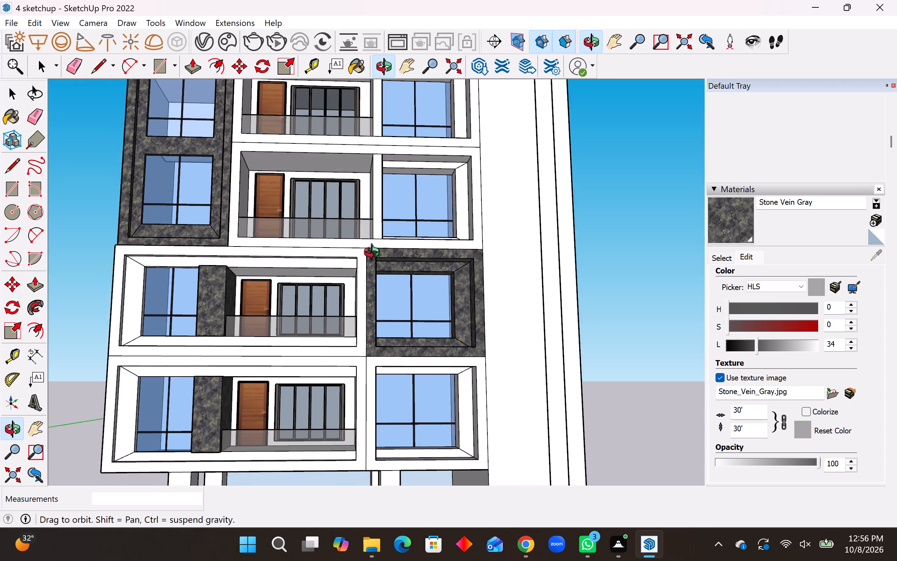
middle_drag(375, 254, 402, 310)
scroll(364, 276, down, 5)
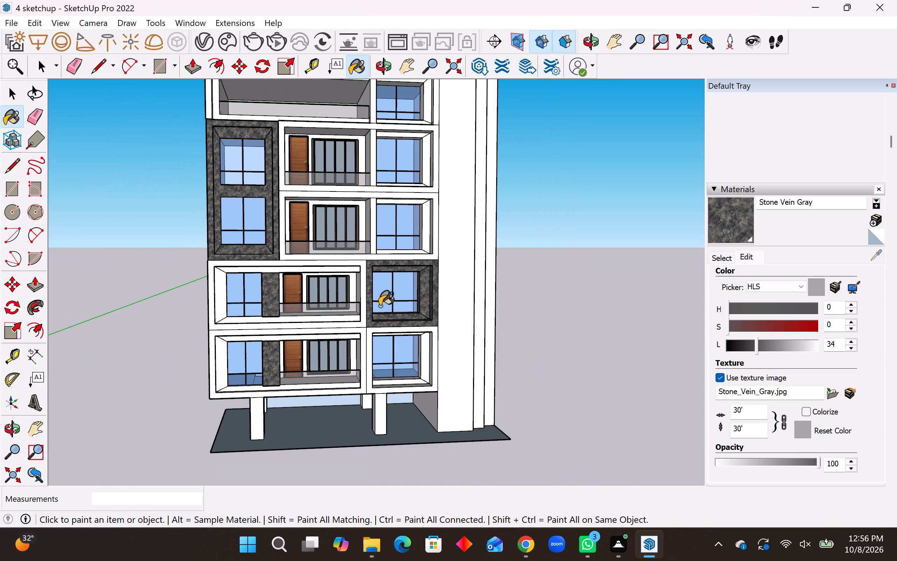
scroll(378, 323, down, 3)
scroll(456, 391, up, 8)
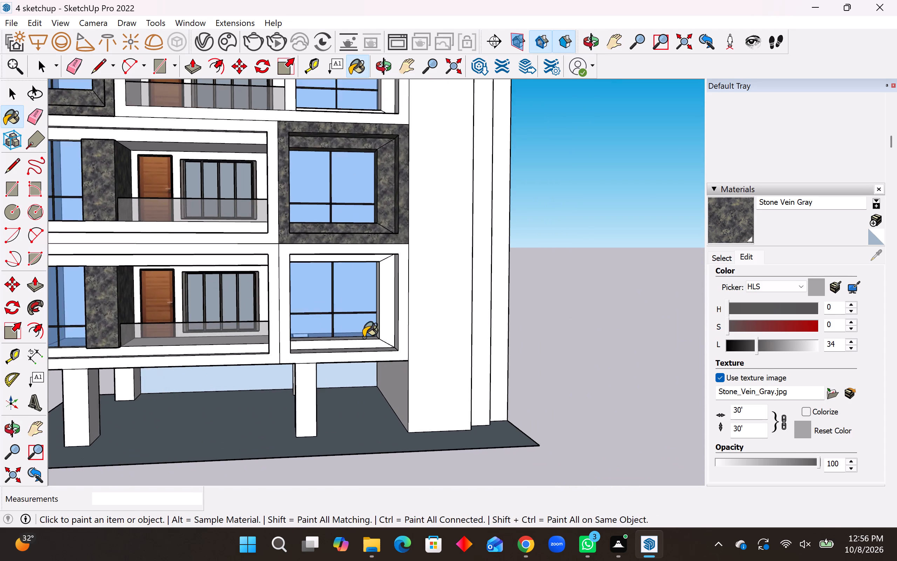
scroll(363, 337, up, 4)
middle_drag(284, 356, 196, 352)
click(246, 314)
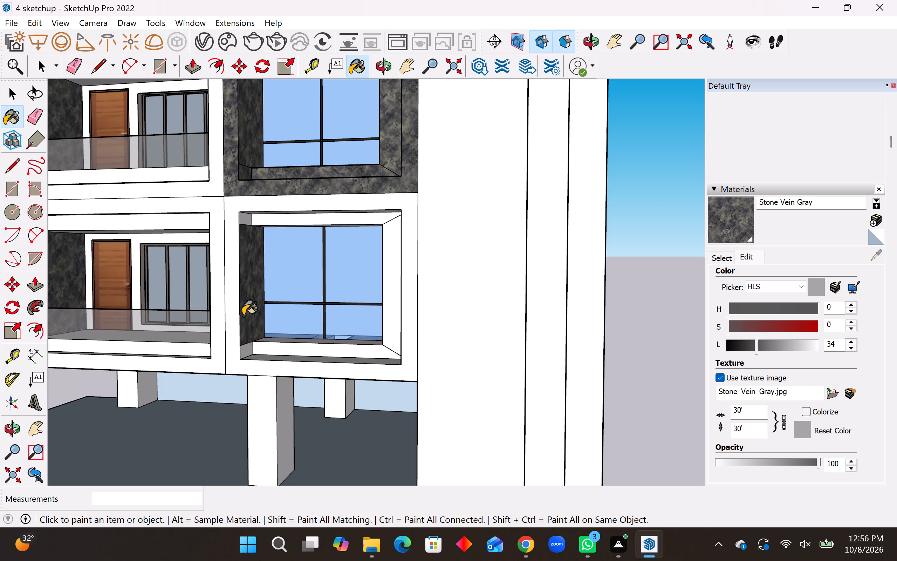
click(243, 224)
click(260, 221)
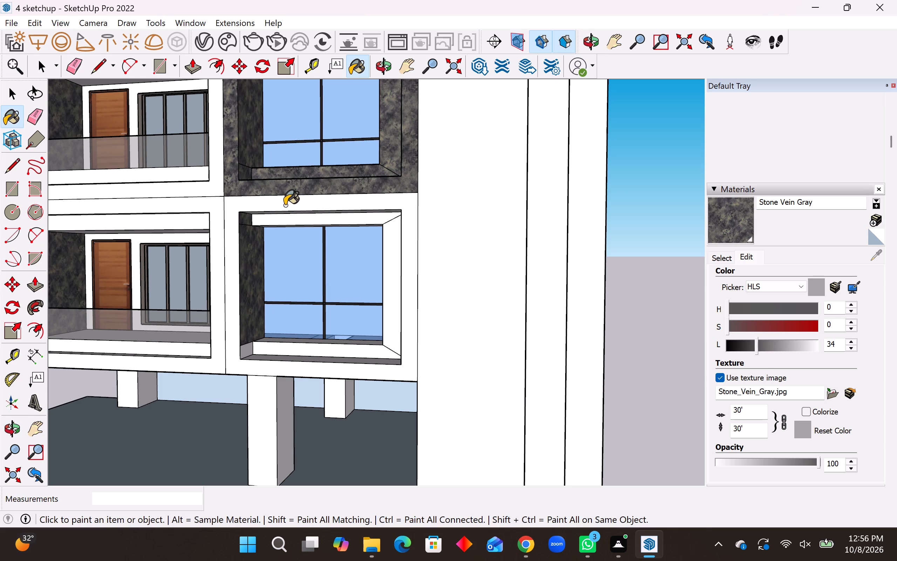
click(285, 204)
Paint the bottom reveal and sill of the lowest floor's right-hand window with Stone Vein Gray.
click(248, 351)
click(259, 351)
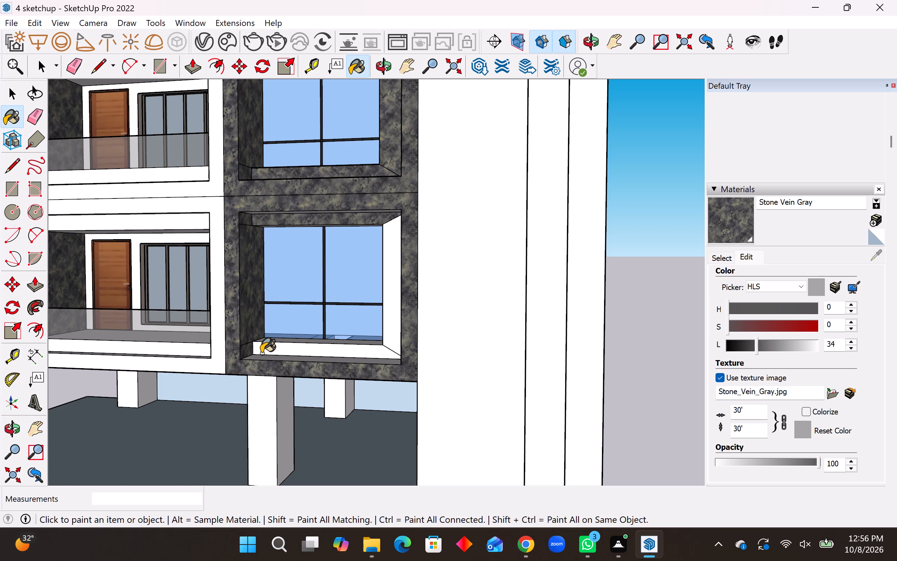
click(262, 356)
click(272, 339)
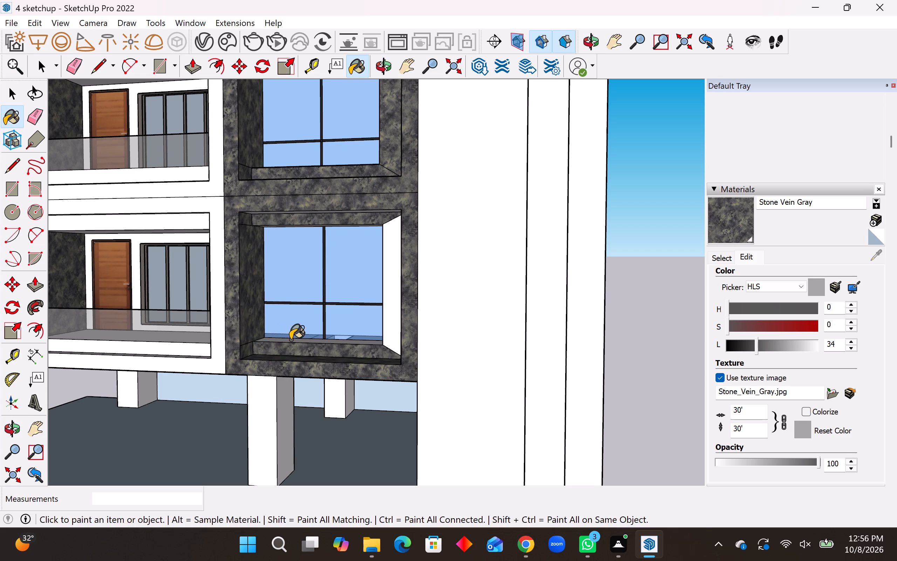
Paint the right-hand reveals, inner right frame and remaining top reveal faces of the lowest floor's right-hand window with Stone Vein Gray.
middle_drag(295, 340, 398, 337)
click(427, 320)
click(445, 316)
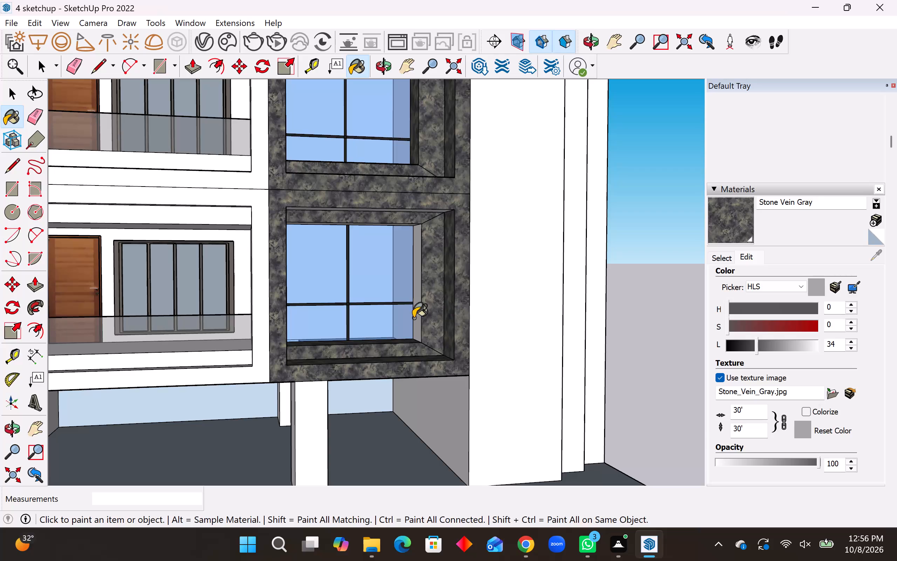
click(417, 289)
middle_drag(416, 271, 381, 192)
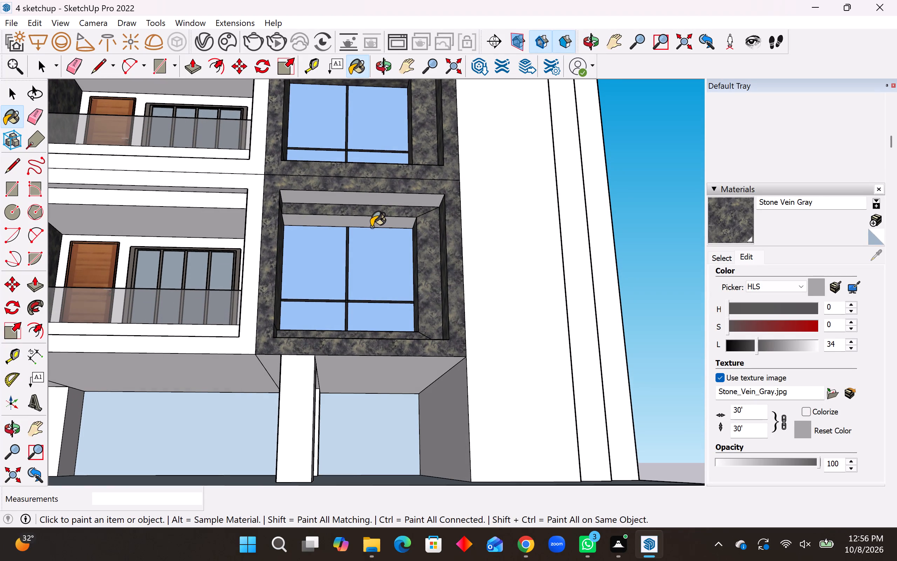
click(372, 221)
click(385, 199)
Examine the stone-clad facade from above, below and both sides, comparing the painted and unpainted areas.
middle_drag(400, 218, 514, 367)
scroll(440, 400, down, 4)
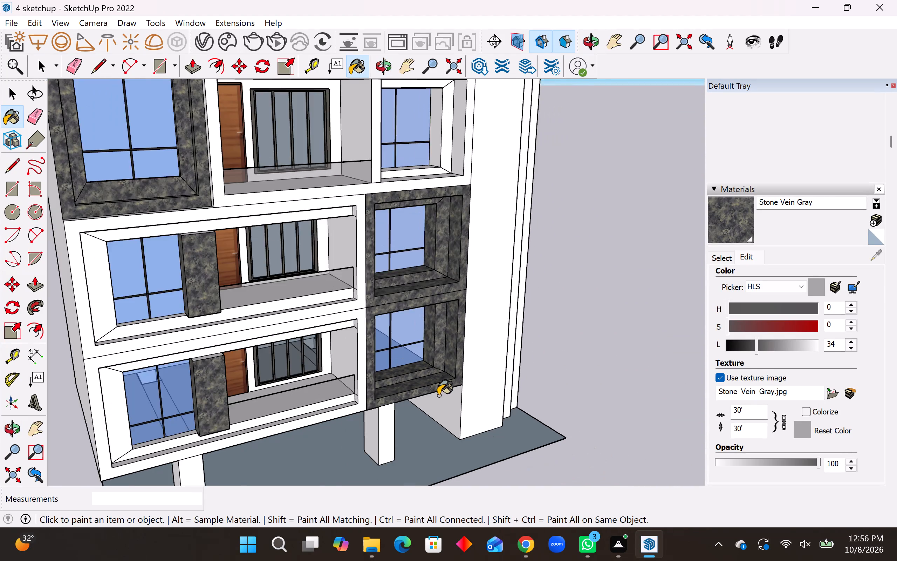
scroll(438, 396, down, 4)
middle_drag(438, 326, 197, 64)
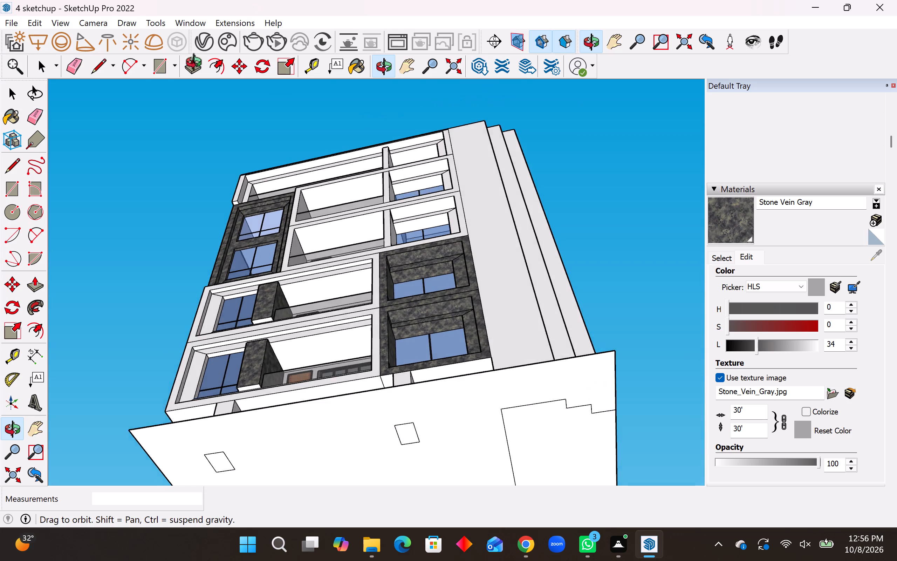
middle_drag(197, 64, 320, 385)
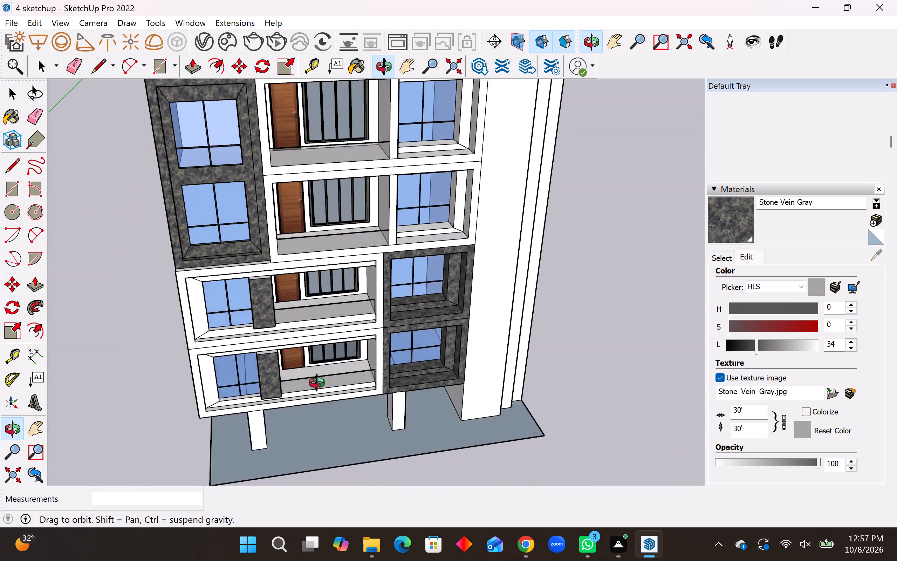
middle_drag(320, 385, 624, 347)
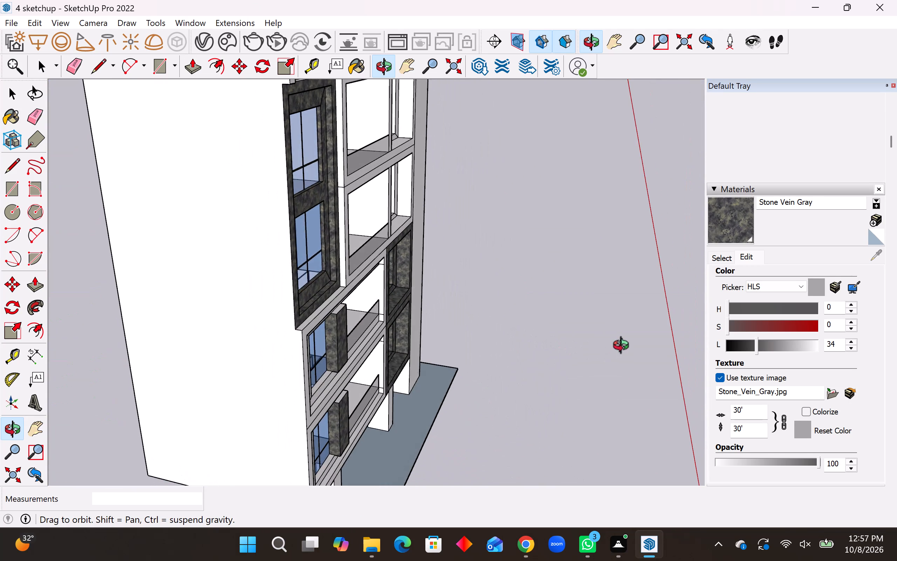
middle_drag(624, 347, 254, 215)
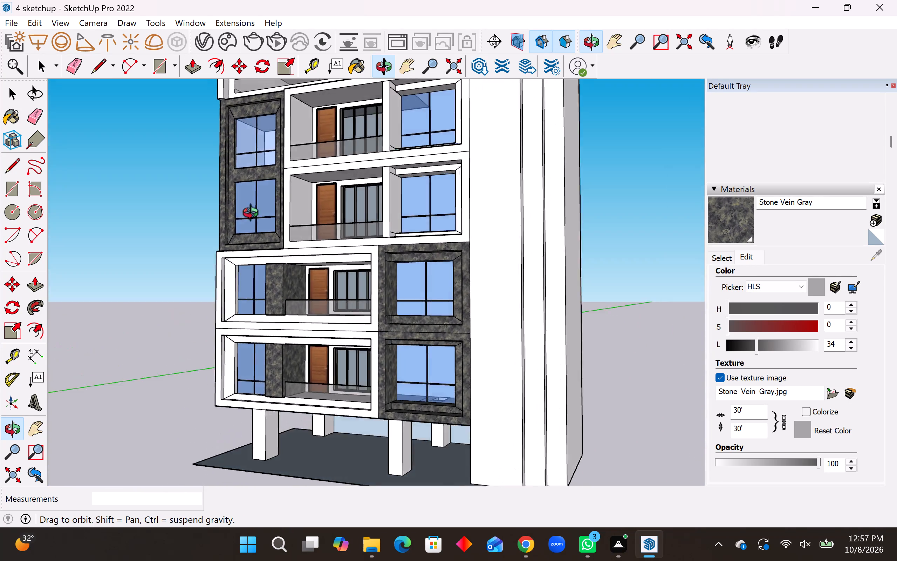
middle_drag(254, 215, 378, 226)
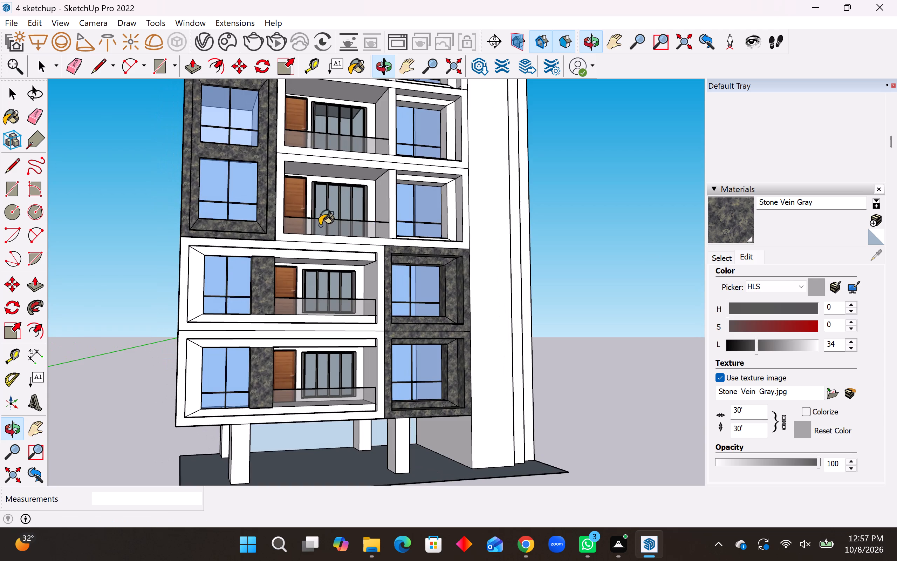
scroll(309, 226, down, 5)
middle_drag(314, 288, 478, 307)
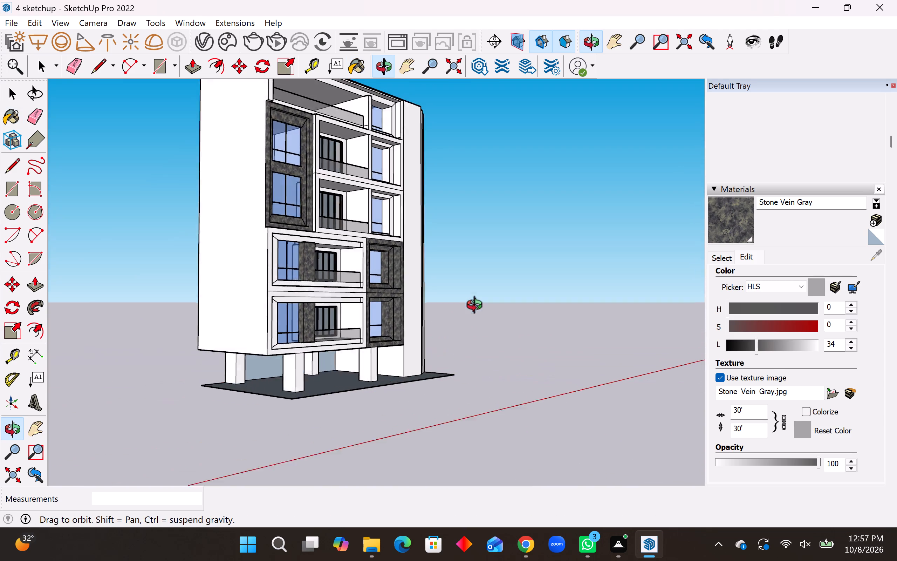
middle_drag(478, 307, 461, 295)
middle_drag(329, 206, 273, 208)
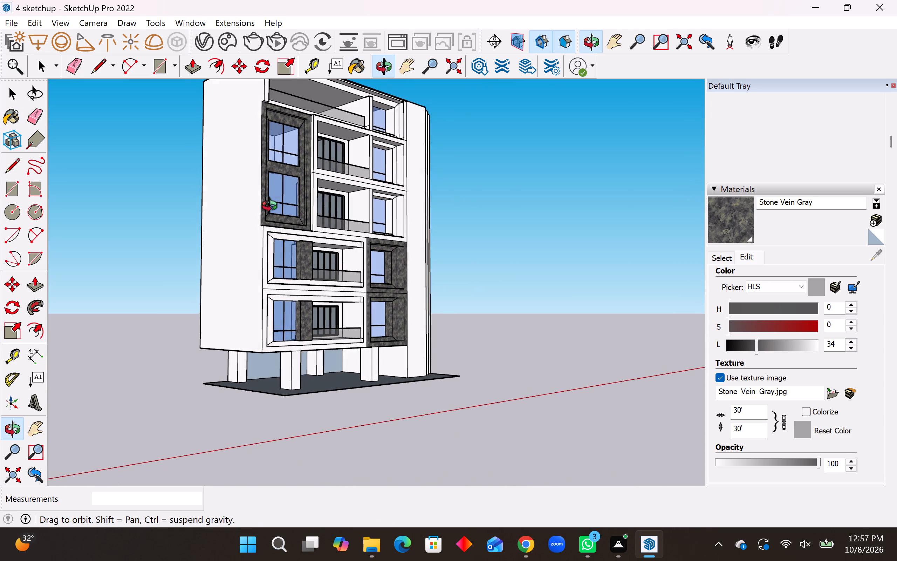
middle_drag(273, 208, 151, 208)
scroll(322, 186, up, 7)
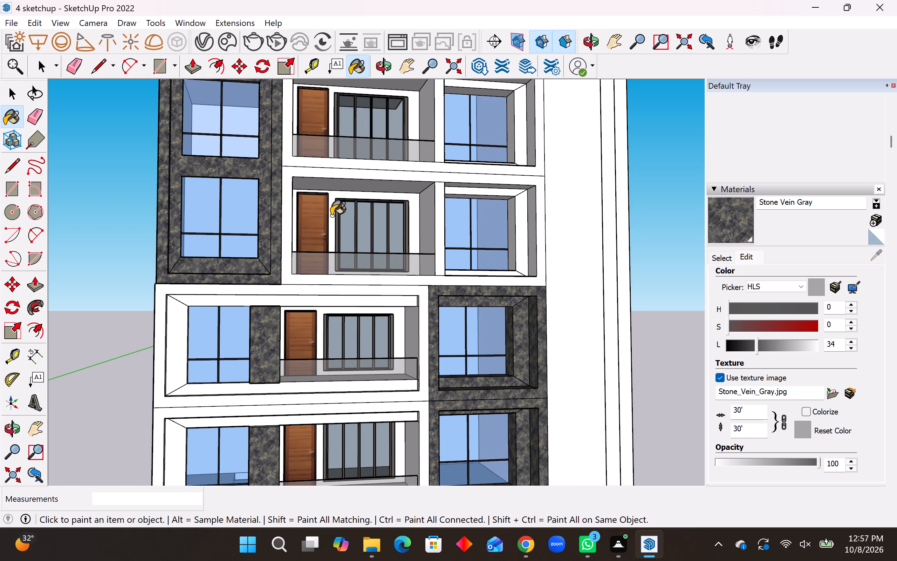
scroll(282, 262, down, 3)
key(space)
scroll(324, 273, down, 4)
middle_drag(297, 226, 263, 299)
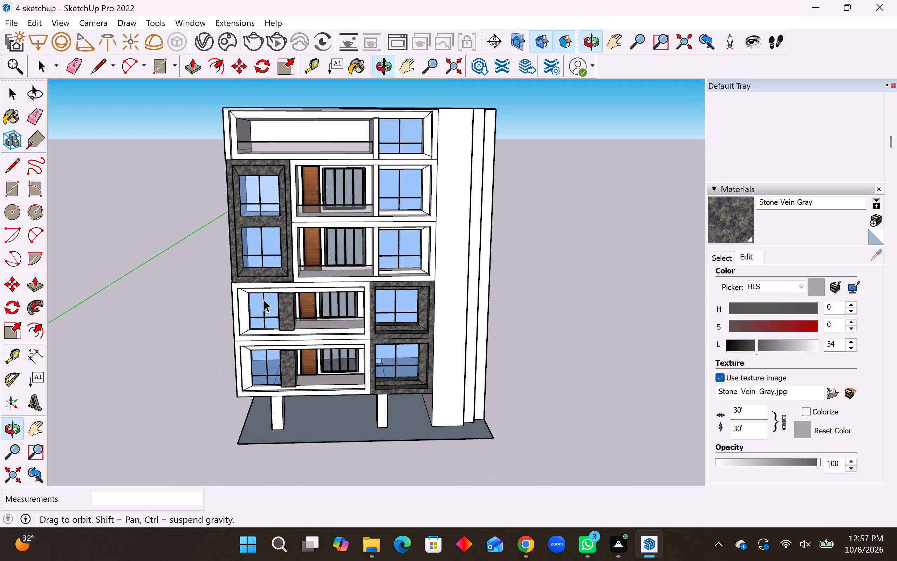
middle_drag(263, 299, 264, 297)
Draw two edges, about 8' 4" and 10' long, at the lower-left corner of the top-floor balcony frame.
scroll(245, 157, up, 8)
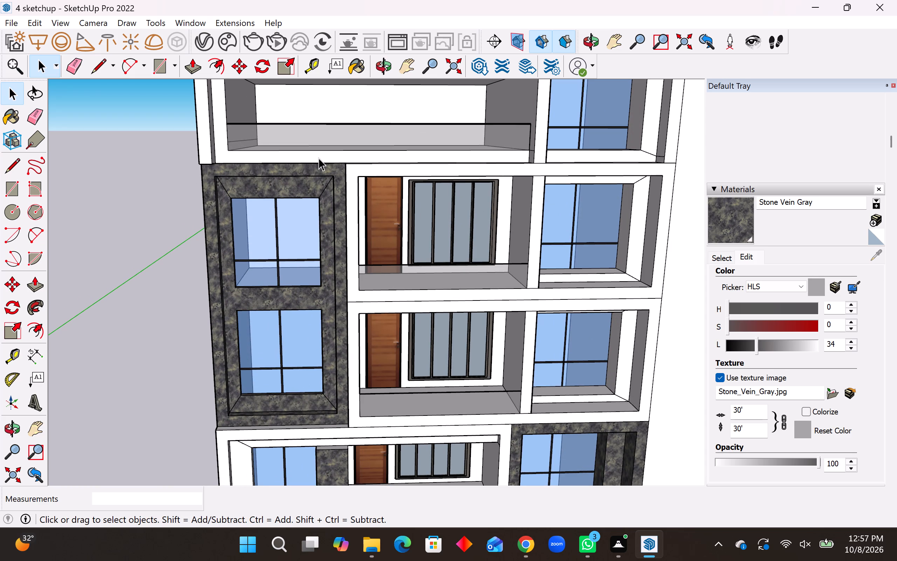
click(12, 171)
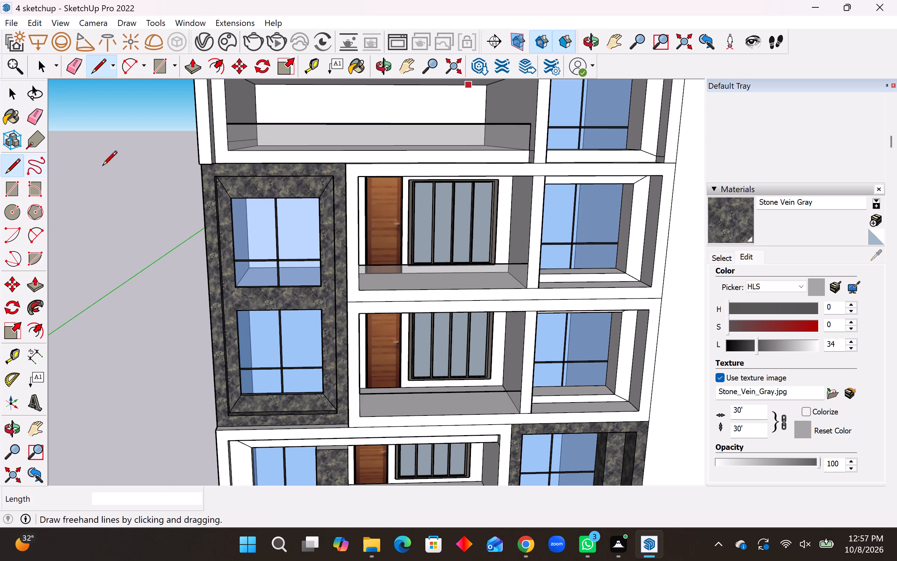
click(227, 150)
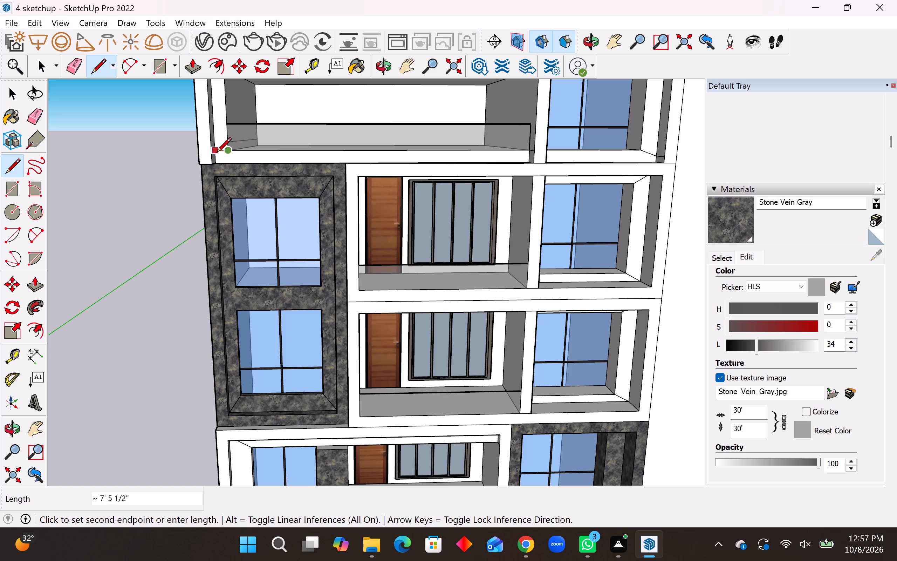
scroll(220, 152, up, 6)
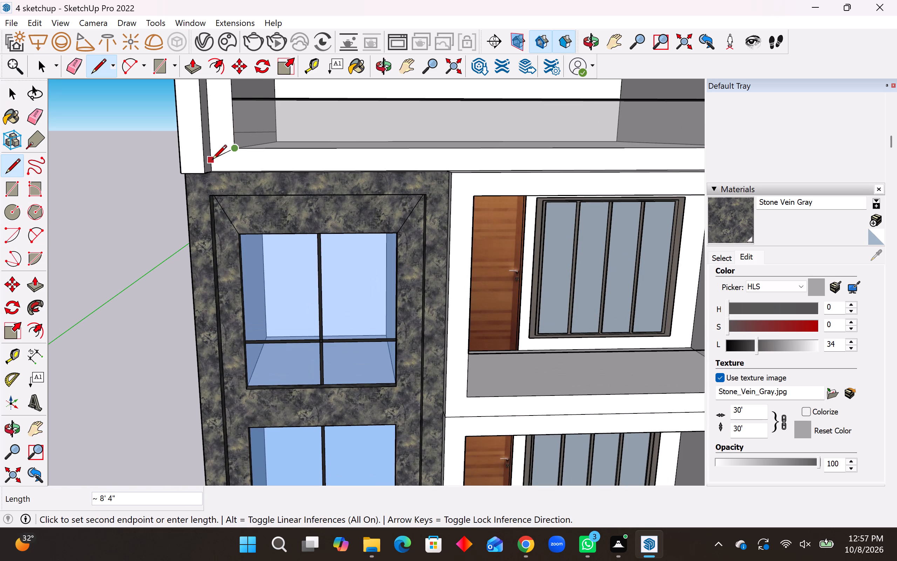
click(211, 161)
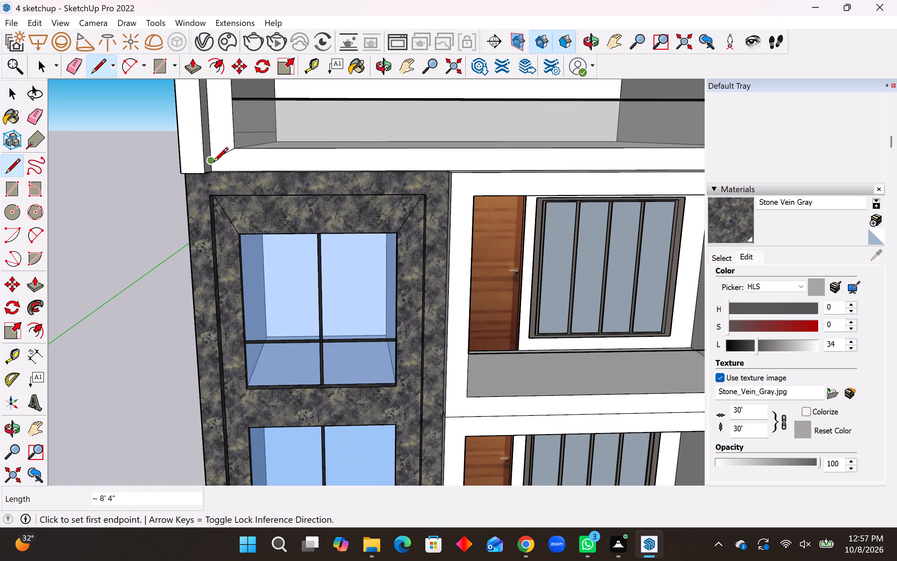
click(211, 160)
click(204, 161)
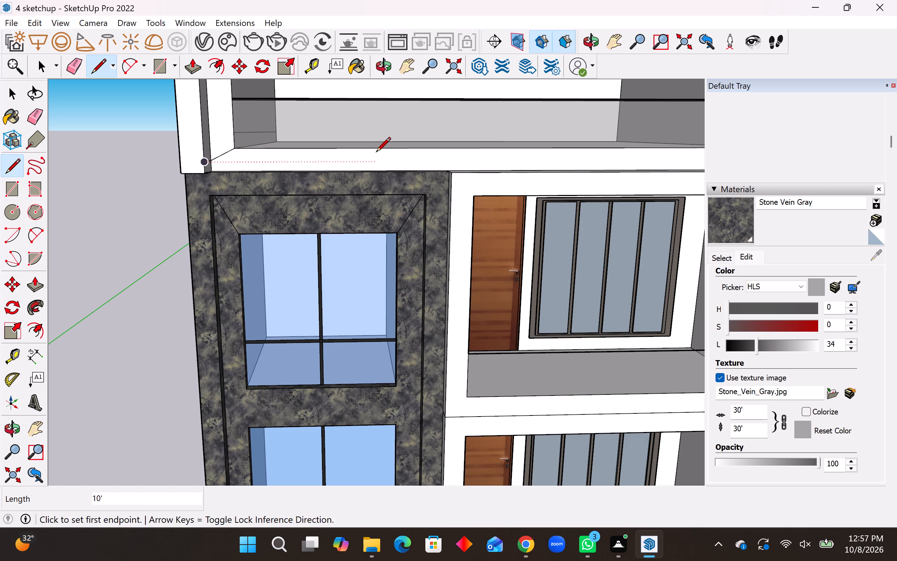
scroll(335, 202, down, 5)
key(space)
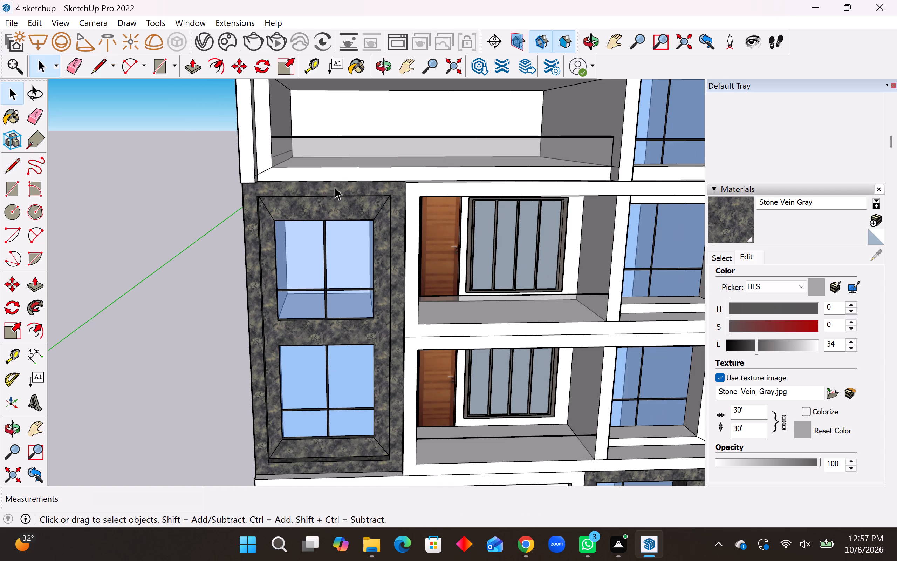
Push/Pull the front strip beneath the top-floor balcony by 10'.
click(33, 281)
click(278, 173)
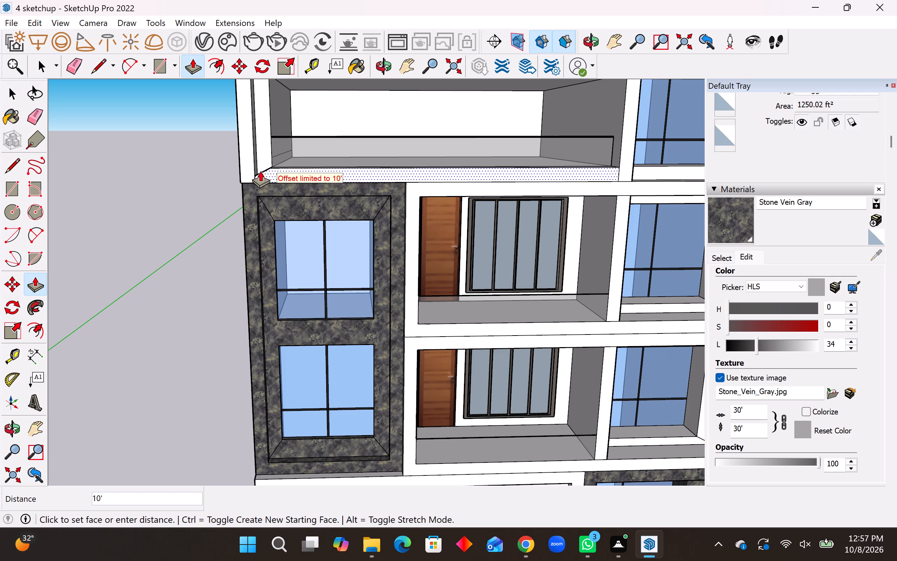
click(254, 169)
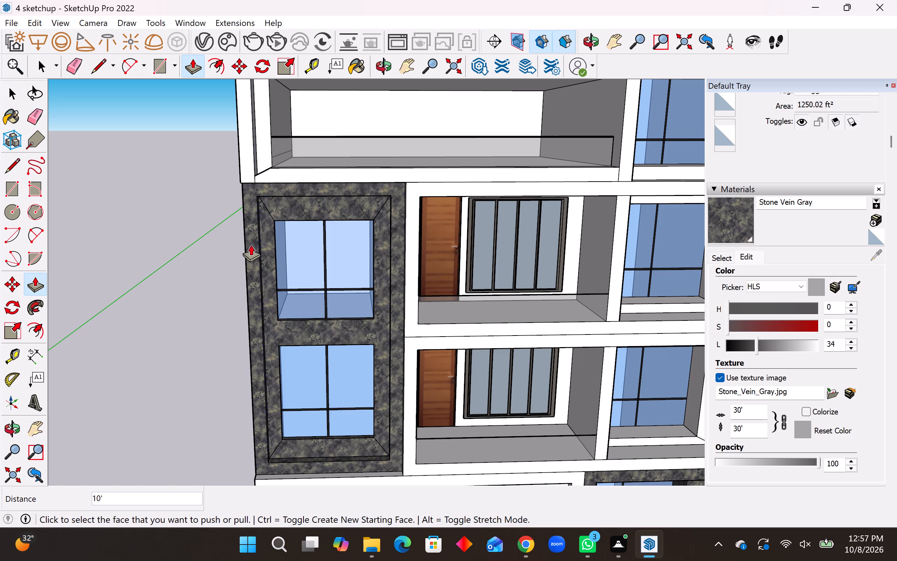
key(space)
Erase the leftover edges at the lower-left corner of the top-floor balcony frame.
scroll(278, 228, down, 1)
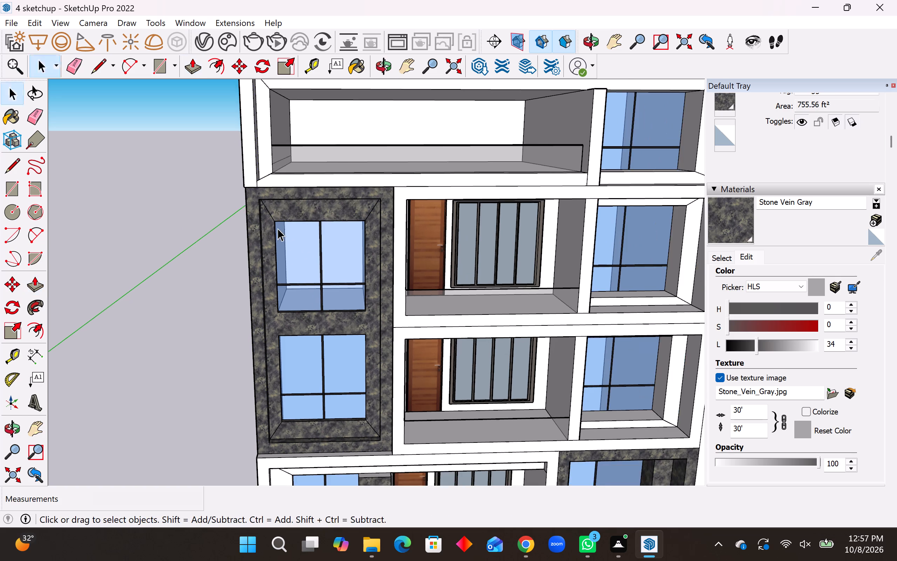
middle_drag(278, 228, 287, 197)
scroll(196, 230, down, 7)
scroll(239, 195, up, 5)
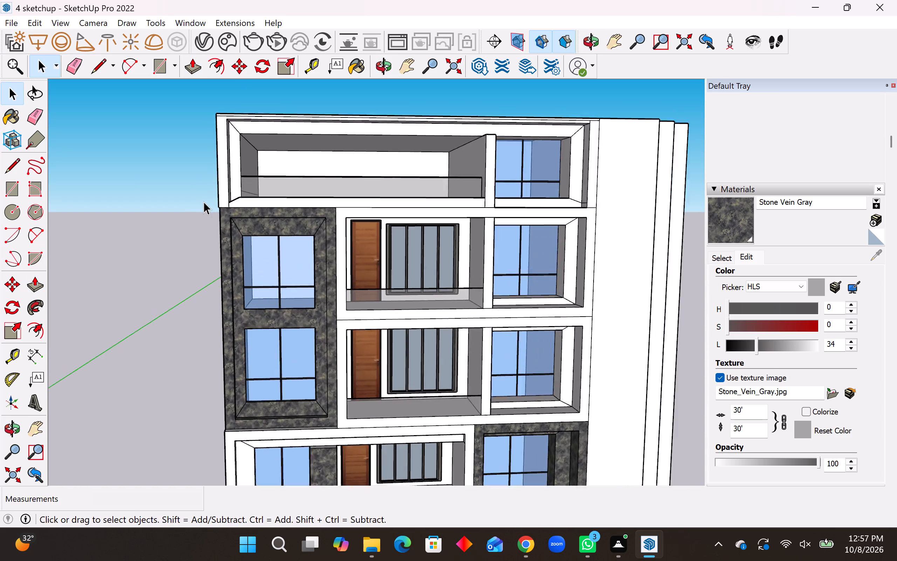
scroll(204, 202, up, 2)
click(34, 110)
scroll(266, 215, up, 6)
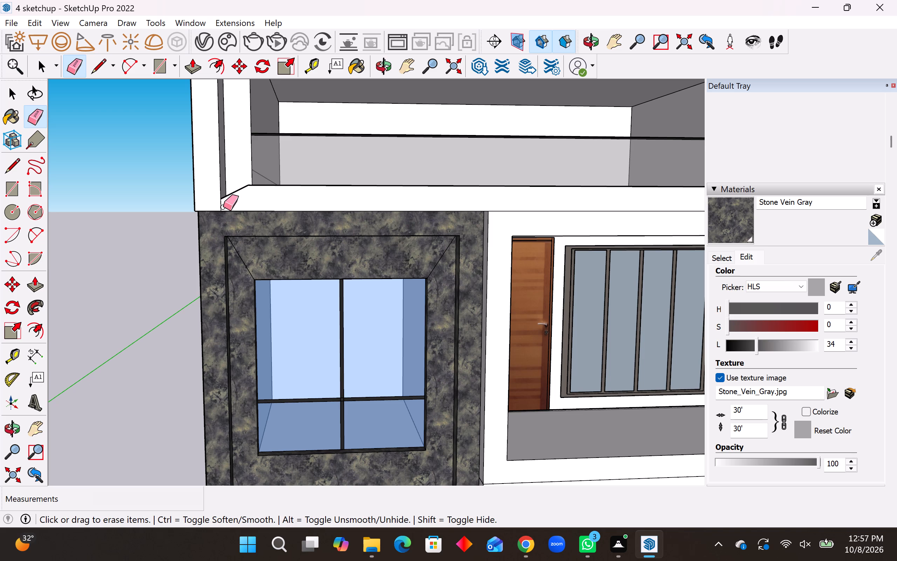
click(220, 204)
click(221, 206)
Examine the cleaned-up corner of the top-floor balcony frame and the whole facade from several angles.
scroll(208, 221, down, 9)
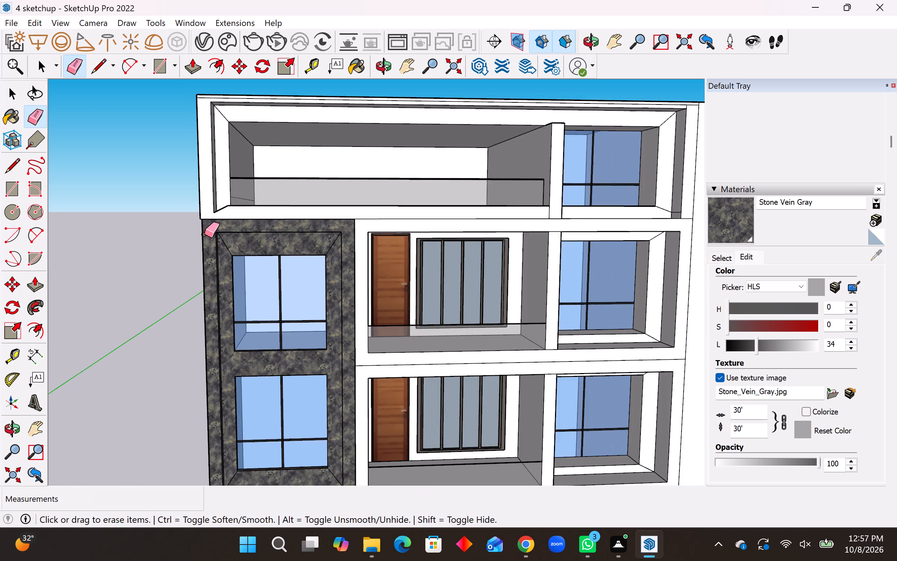
scroll(204, 234, down, 3)
middle_drag(273, 224, 283, 214)
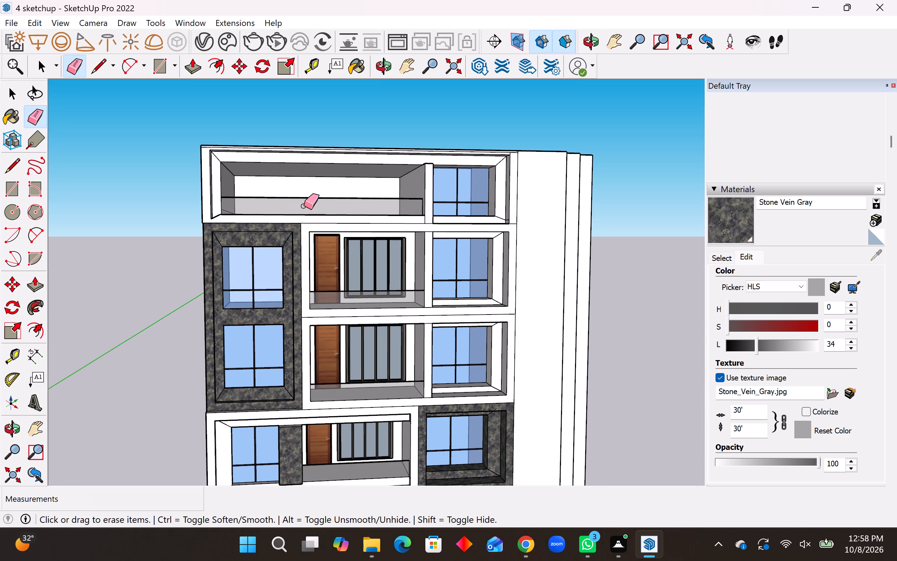
middle_drag(328, 209, 328, 210)
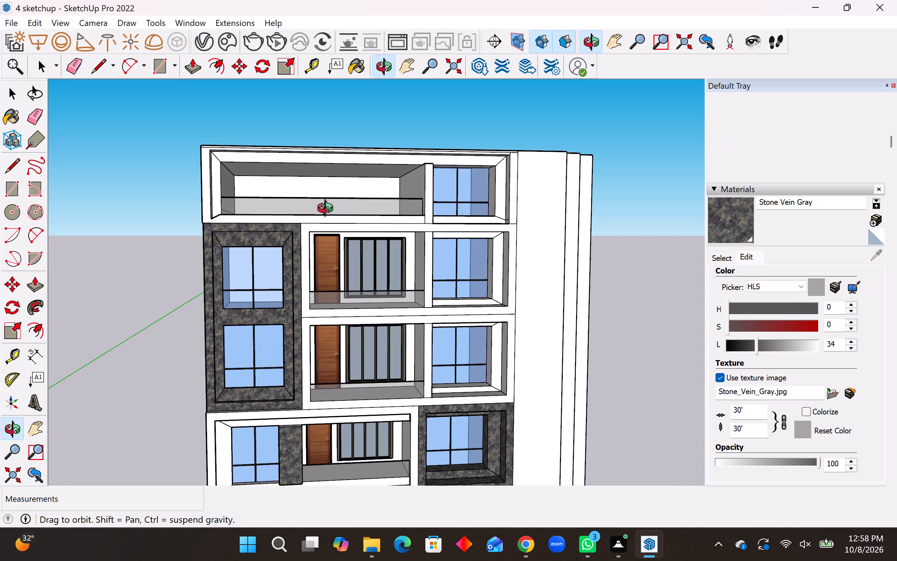
middle_drag(328, 210, 361, 330)
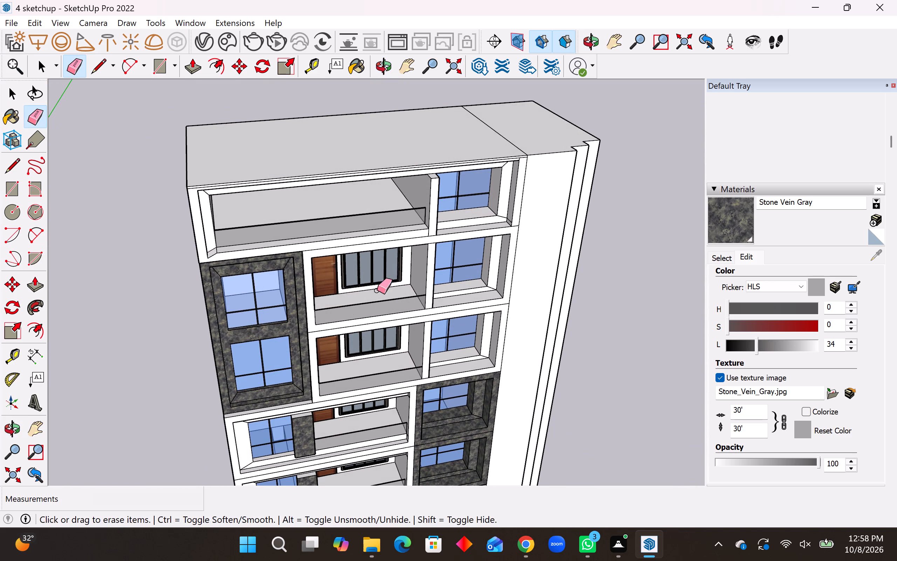
scroll(202, 262, up, 7)
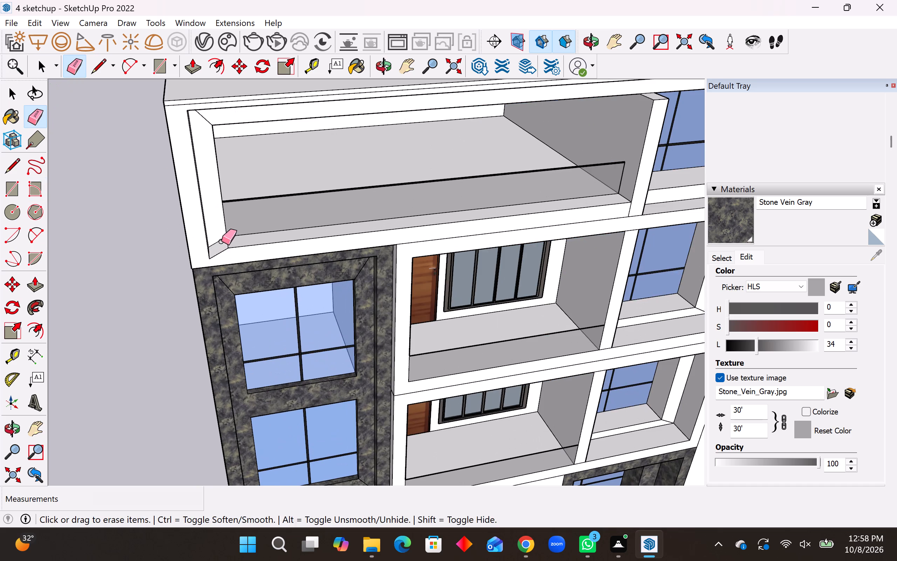
middle_drag(223, 241, 180, 215)
scroll(217, 222, down, 4)
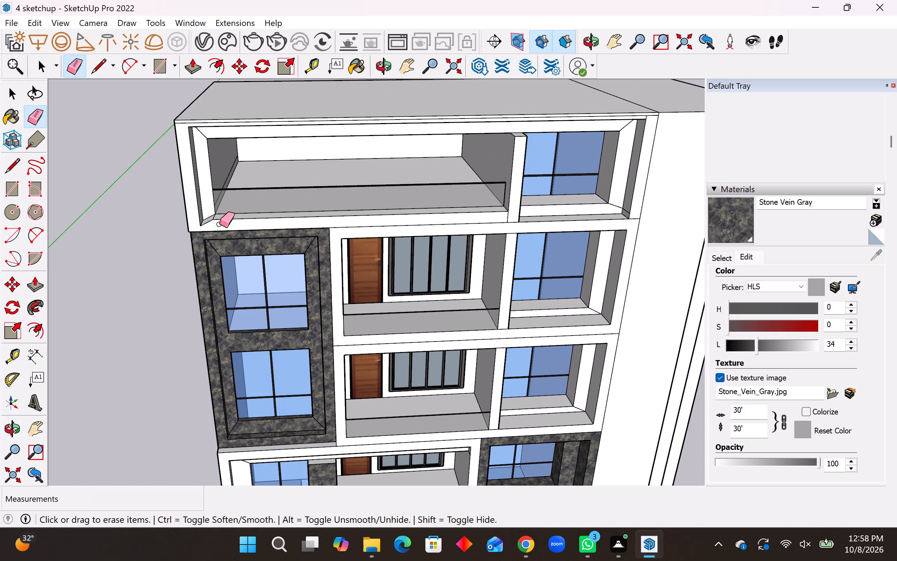
scroll(257, 310, down, 4)
scroll(224, 312, down, 4)
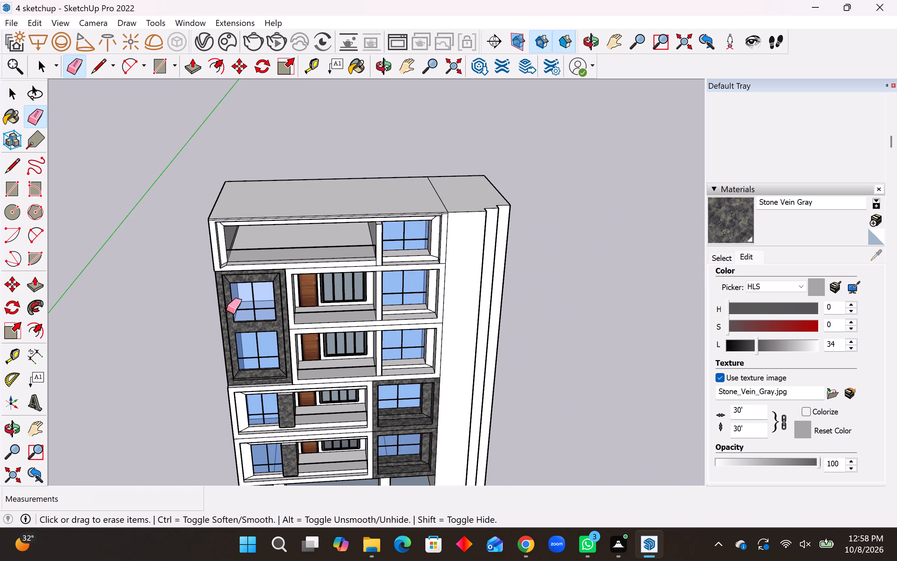
middle_drag(237, 306, 248, 229)
scroll(247, 230, down, 4)
scroll(325, 291, up, 5)
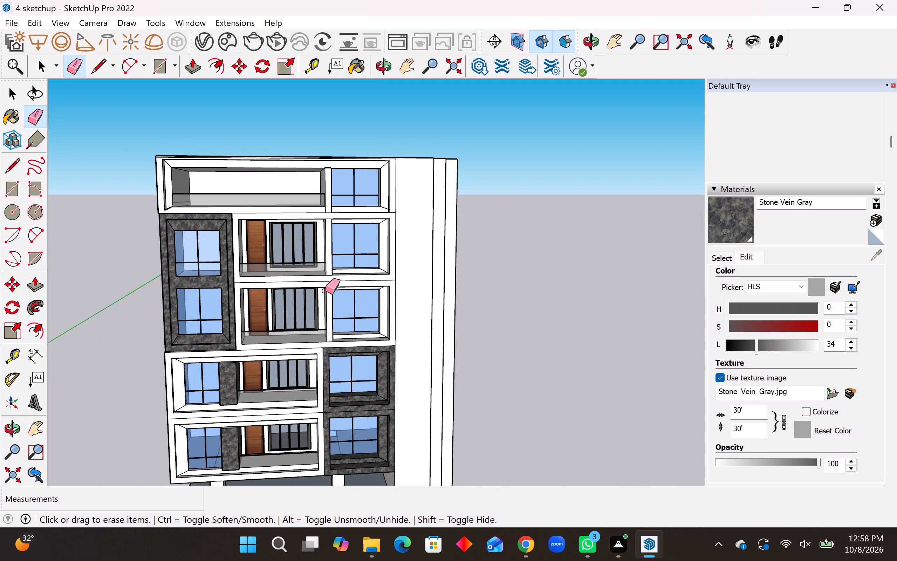
key(space)
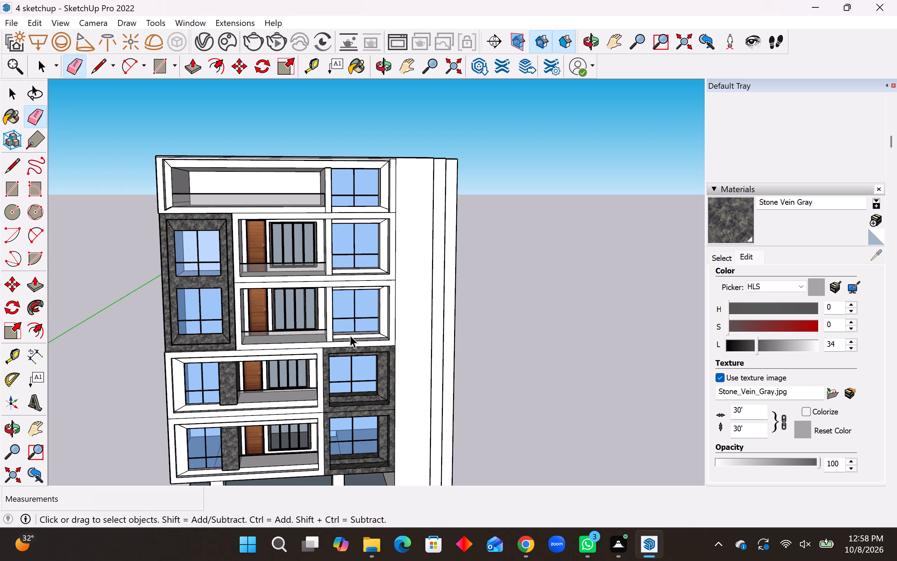
scroll(82, 380, down, 4)
scroll(113, 369, down, 2)
scroll(54, 431, up, 4)
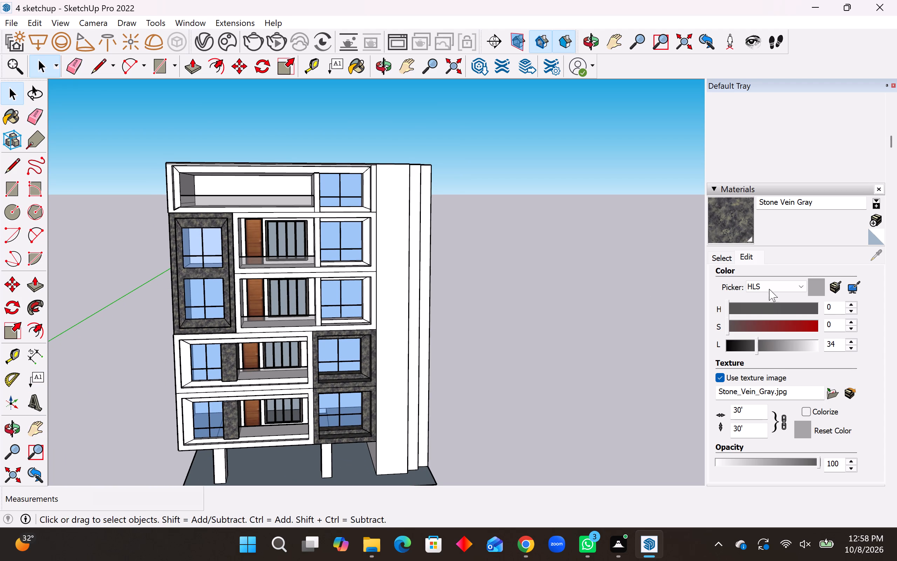
Paint the ceilings of the four balconies below the top floor with Wood Veneer 01 from the Wood materials.
click(722, 256)
click(787, 274)
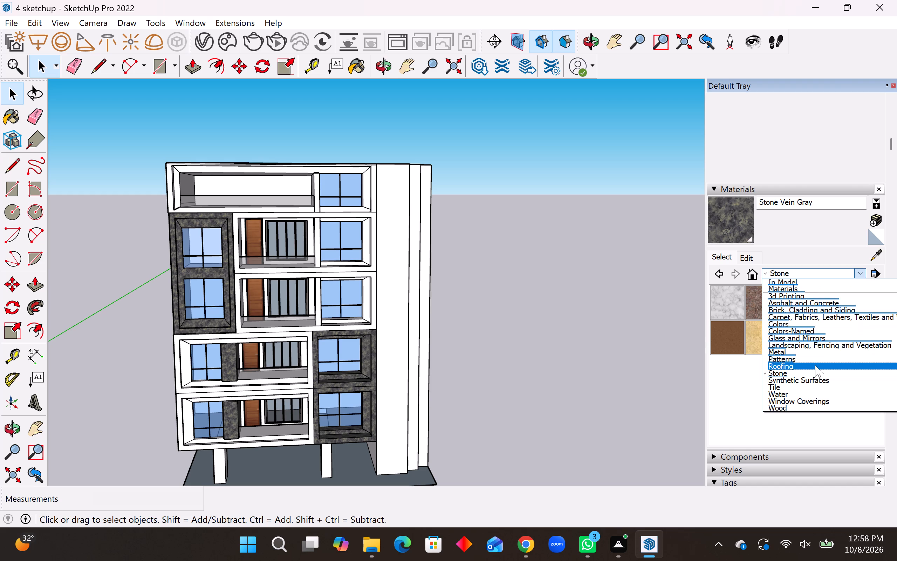
click(813, 408)
click(801, 365)
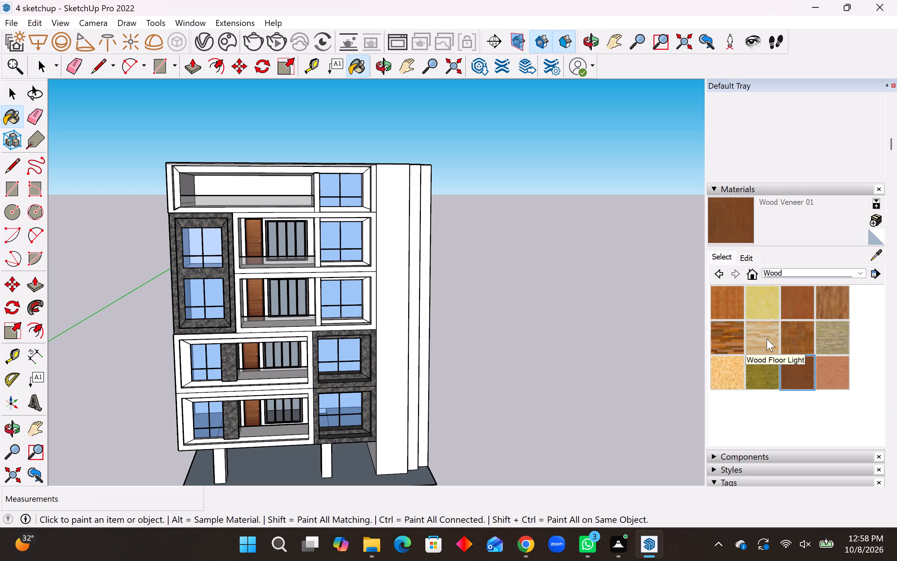
middle_drag(244, 254, 244, 248)
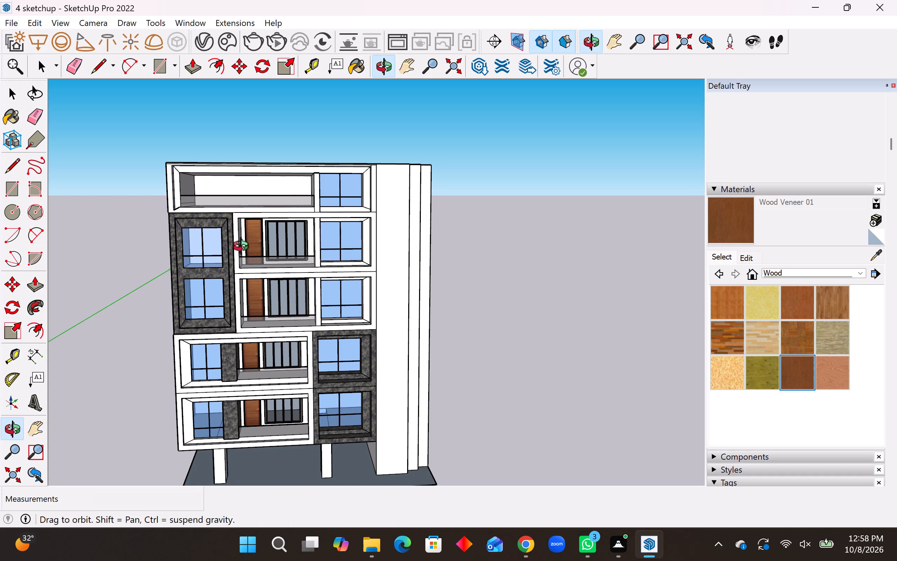
middle_drag(244, 248, 233, 103)
scroll(259, 234, up, 8)
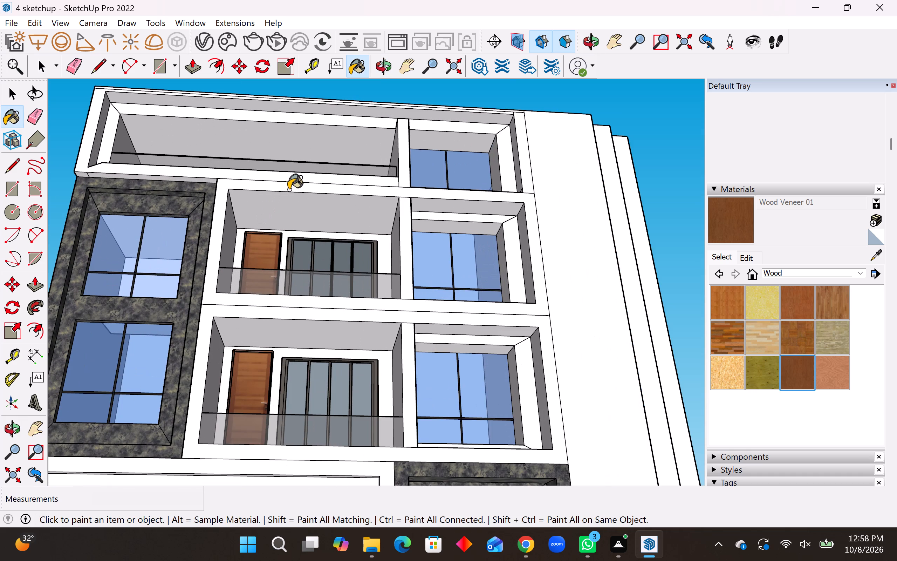
click(275, 210)
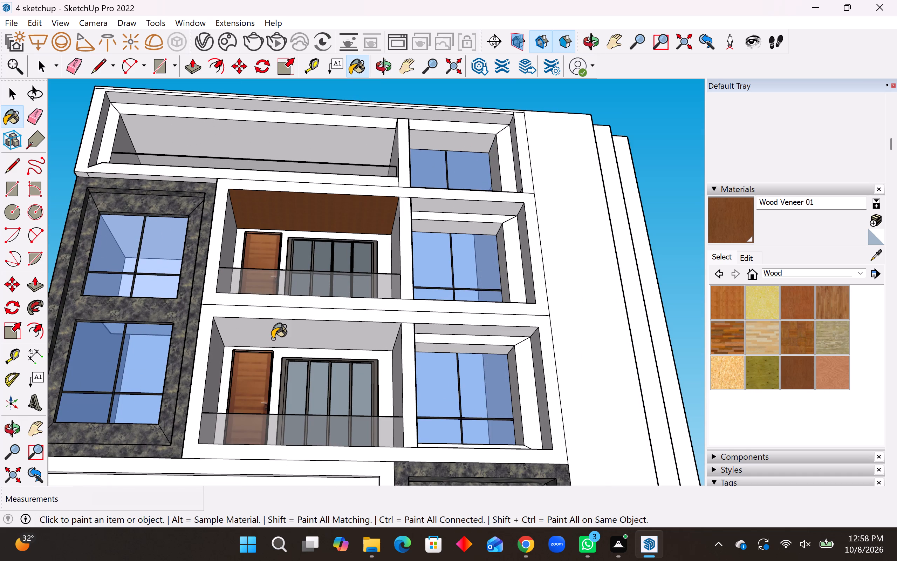
click(272, 339)
middle_click(283, 324)
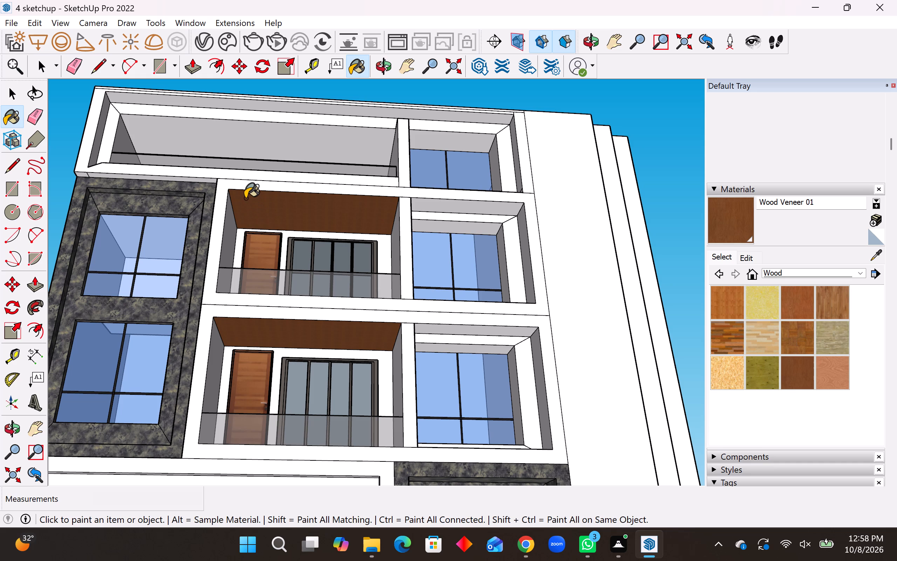
scroll(245, 198, down, 8)
scroll(248, 366, up, 4)
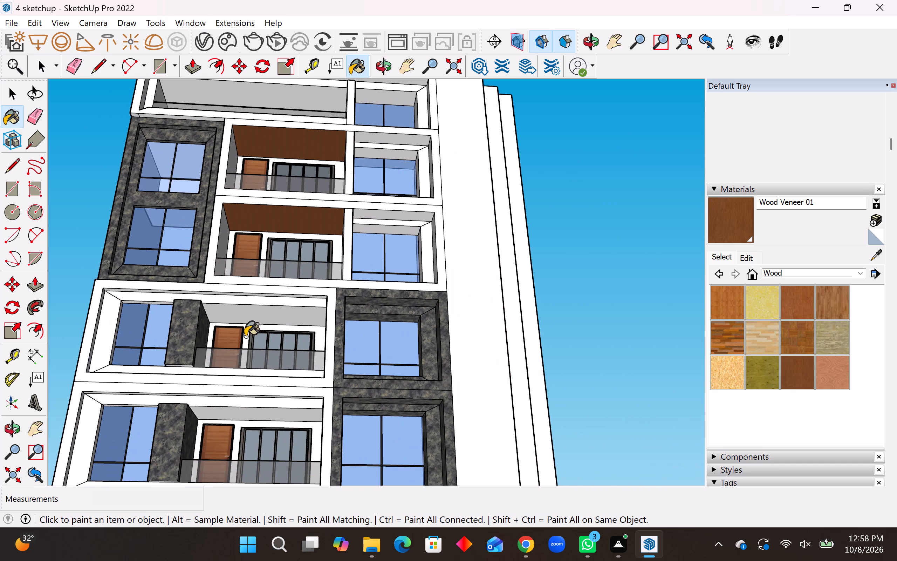
click(246, 319)
click(246, 417)
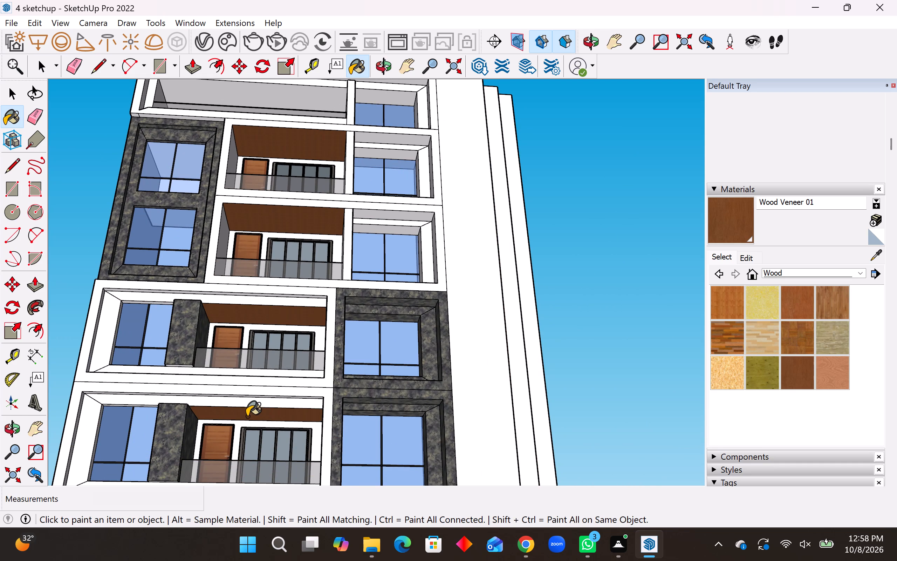
Examine the wood-clad balcony ceilings and the stone-clad window bays up close and from several angles.
middle_drag(247, 417, 314, 428)
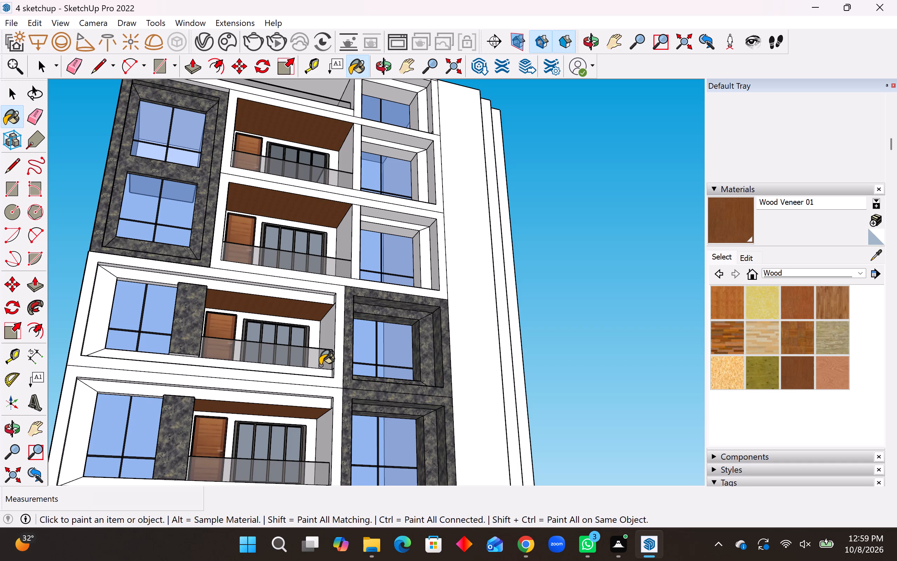
middle_drag(320, 355, 253, 442)
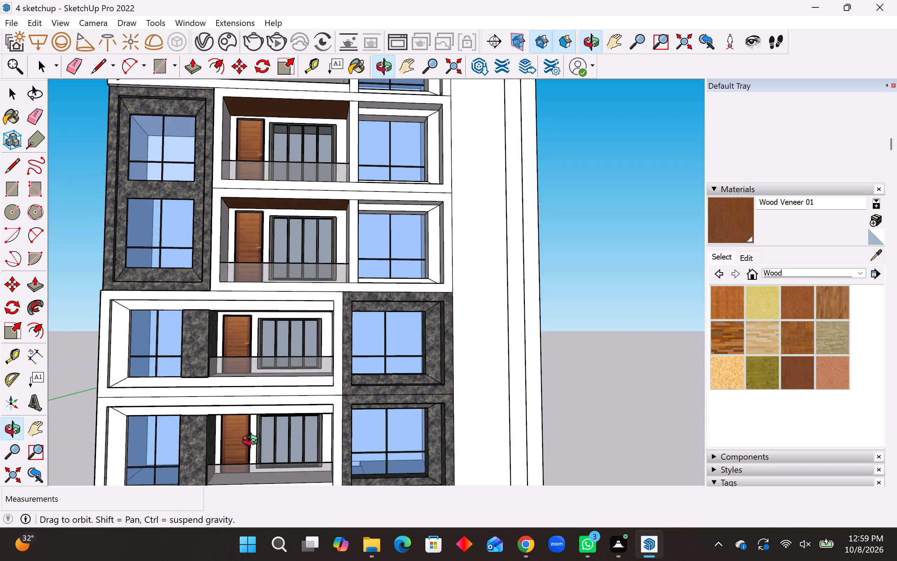
middle_drag(253, 442, 253, 443)
scroll(309, 237, down, 5)
middle_drag(313, 241, 301, 242)
scroll(300, 249, up, 3)
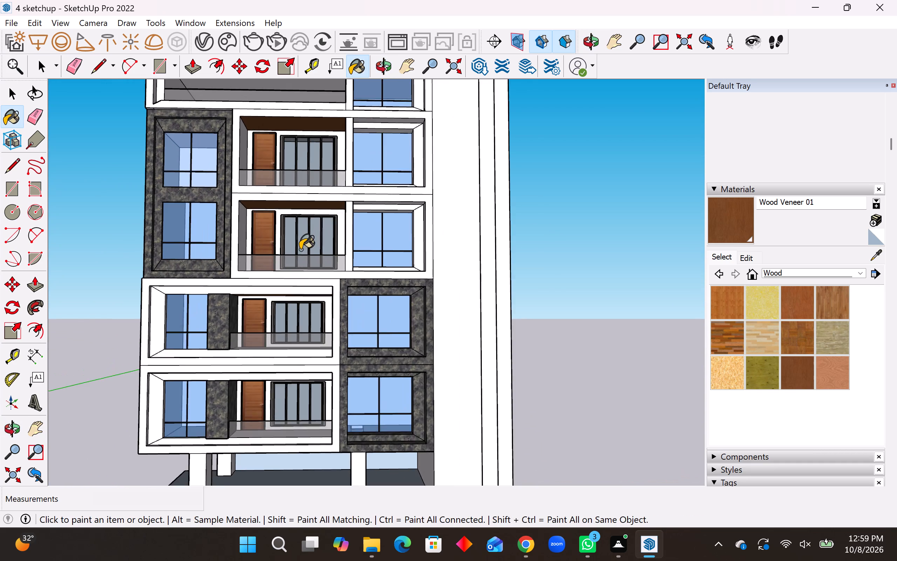
scroll(300, 250, up, 1)
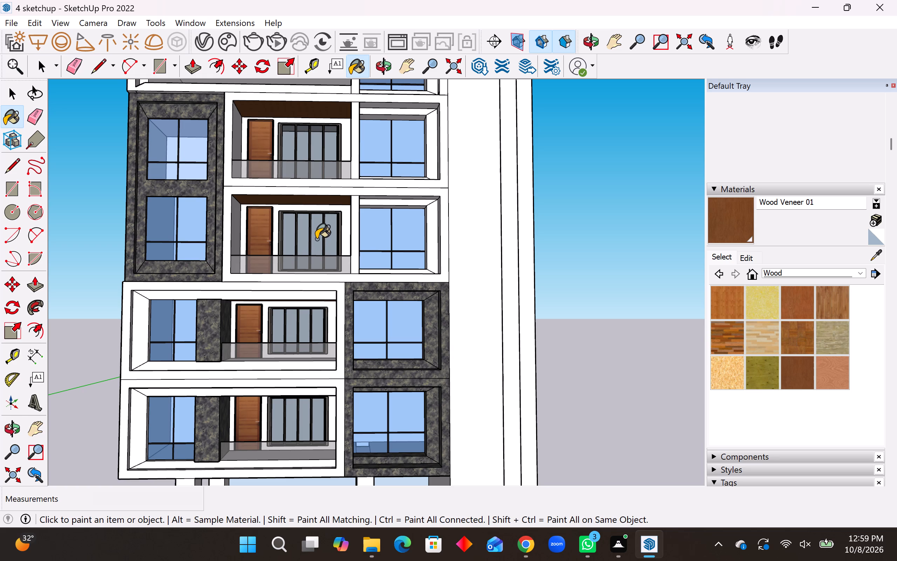
middle_drag(316, 239, 235, 232)
middle_drag(255, 146, 270, 95)
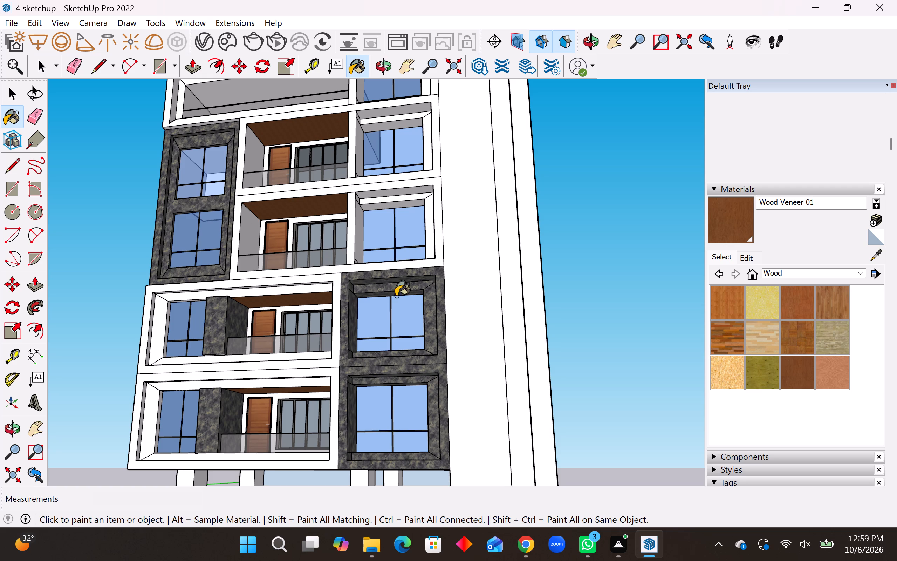
middle_drag(330, 394, 463, 424)
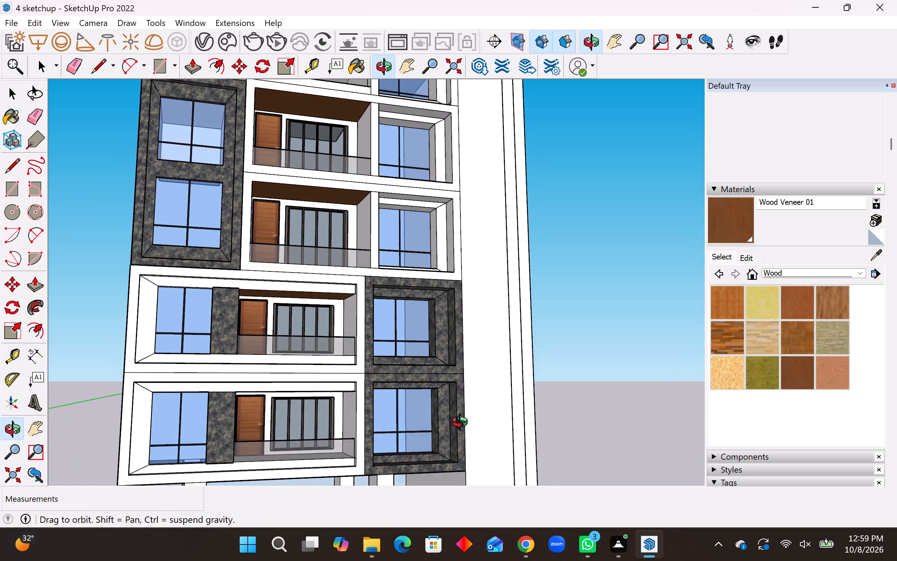
middle_drag(463, 424, 467, 382)
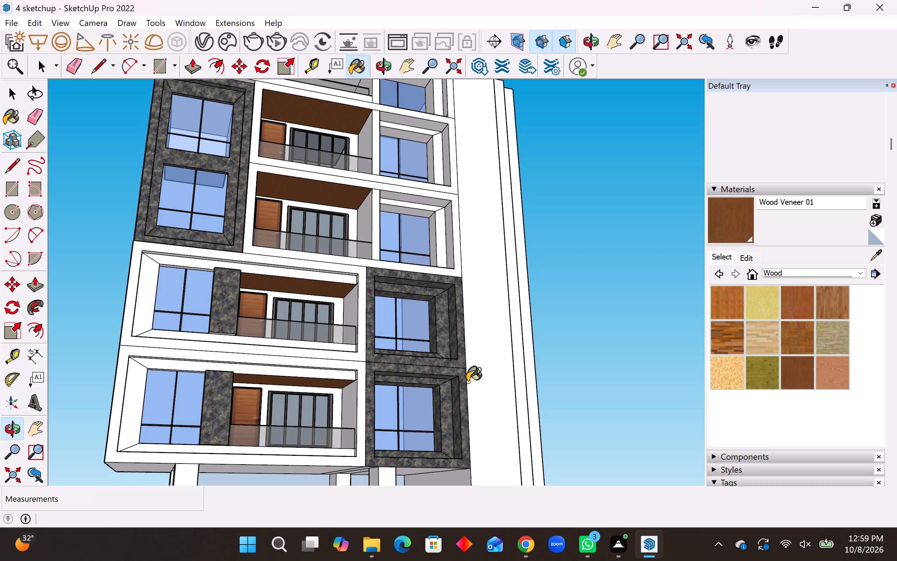
scroll(467, 382, down, 4)
middle_drag(396, 387, 390, 346)
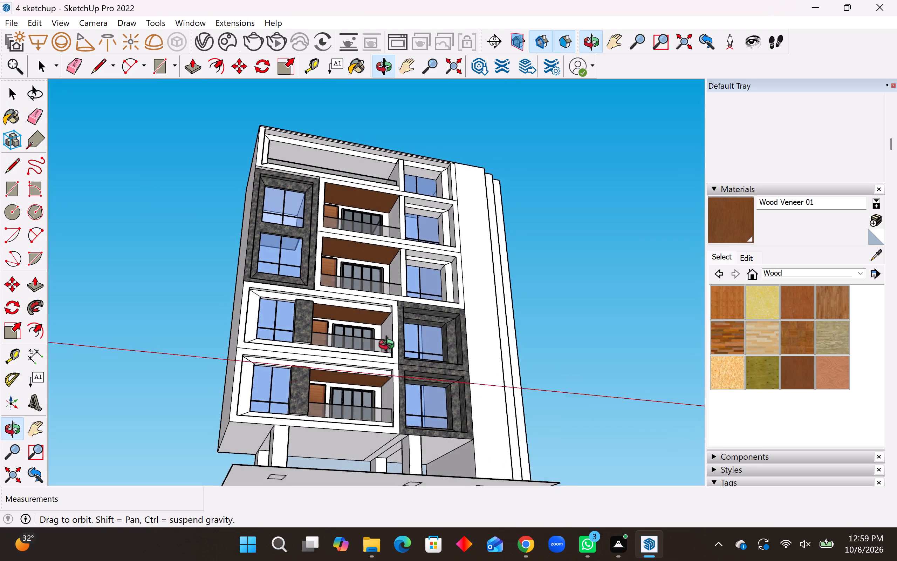
middle_drag(390, 346, 339, 316)
scroll(373, 410, up, 9)
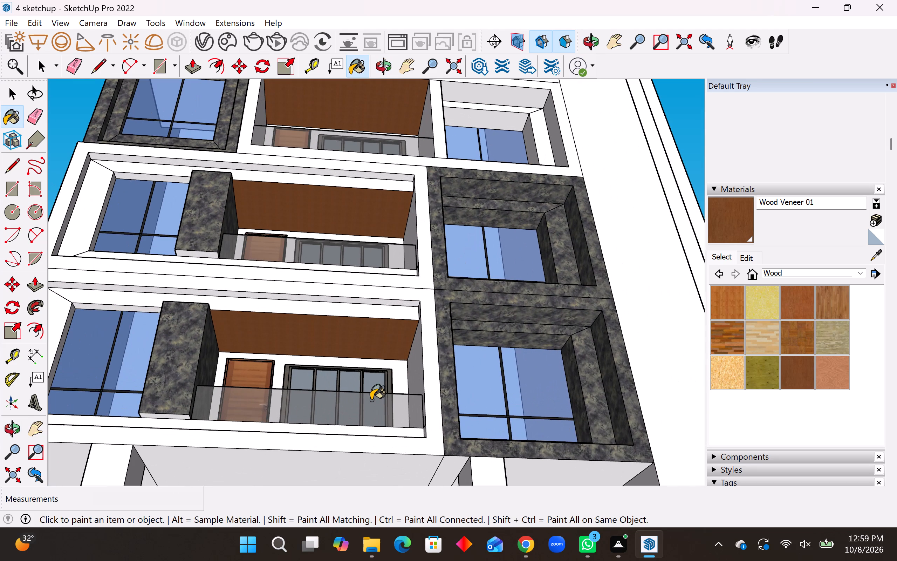
middle_drag(369, 379, 393, 422)
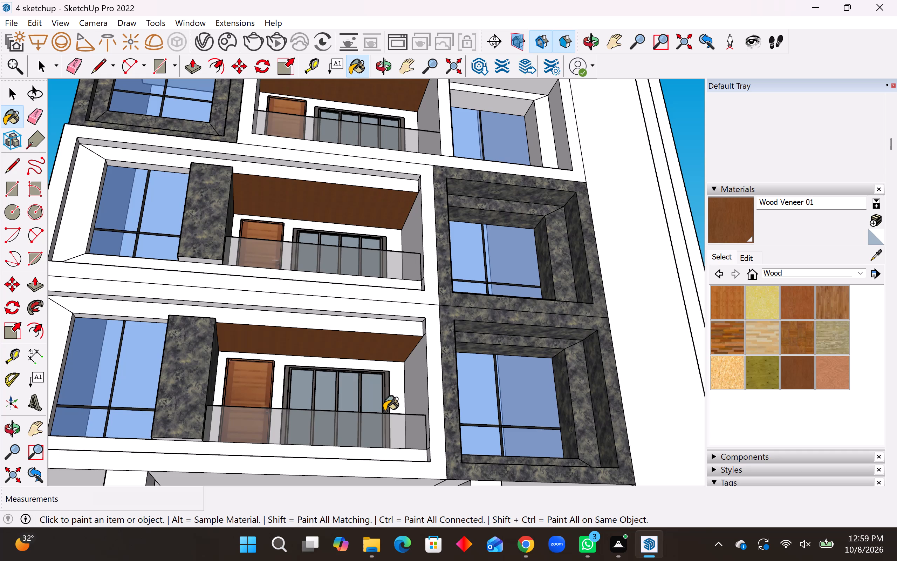
scroll(289, 396, up, 4)
scroll(300, 395, down, 1)
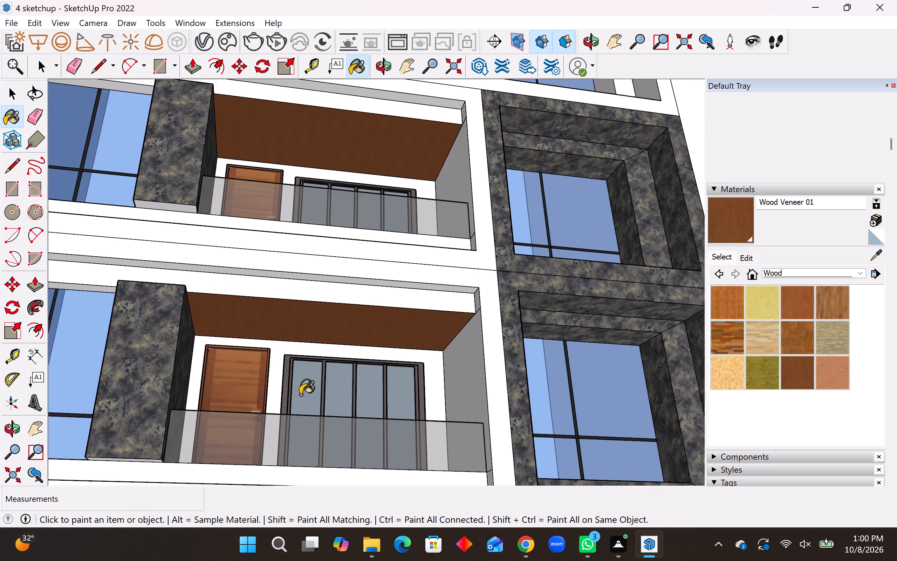
scroll(300, 395, down, 2)
middle_drag(326, 354, 165, 318)
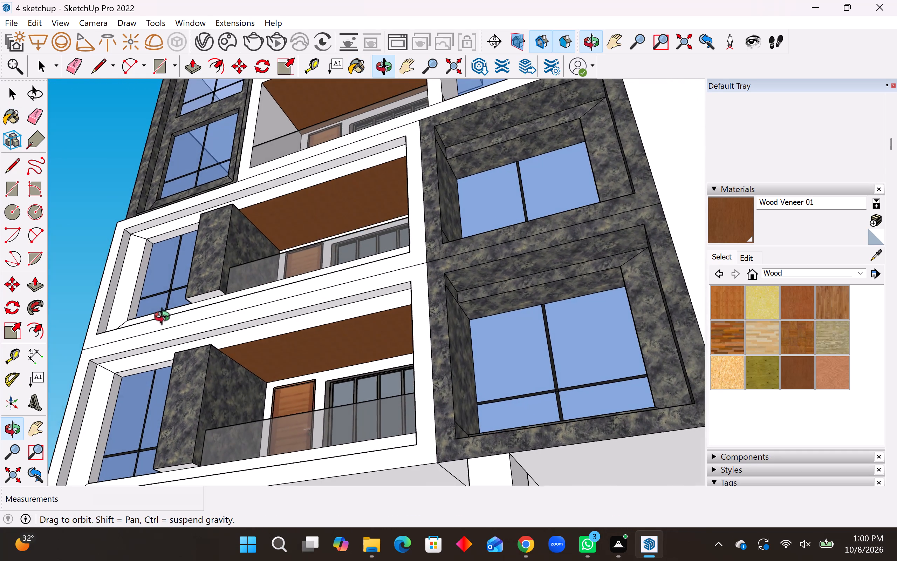
middle_drag(165, 318, 294, 360)
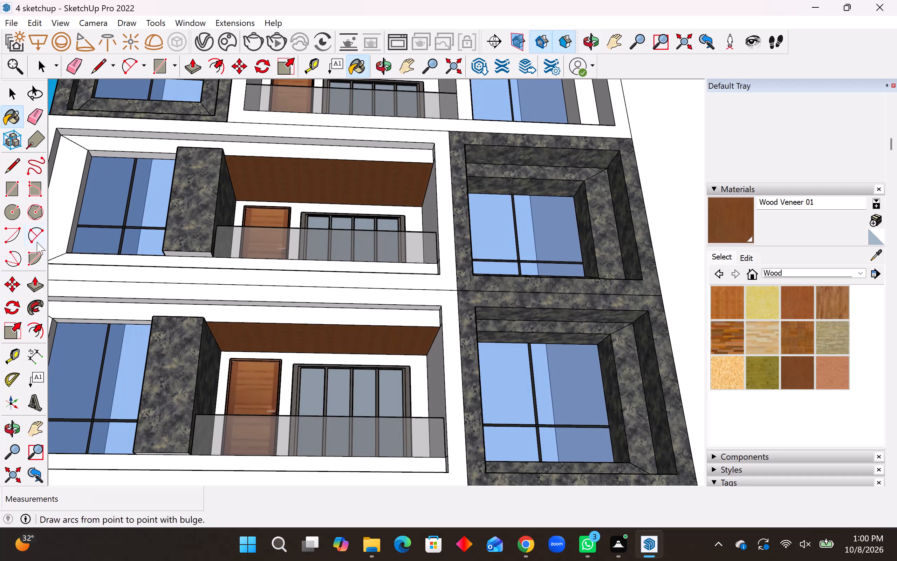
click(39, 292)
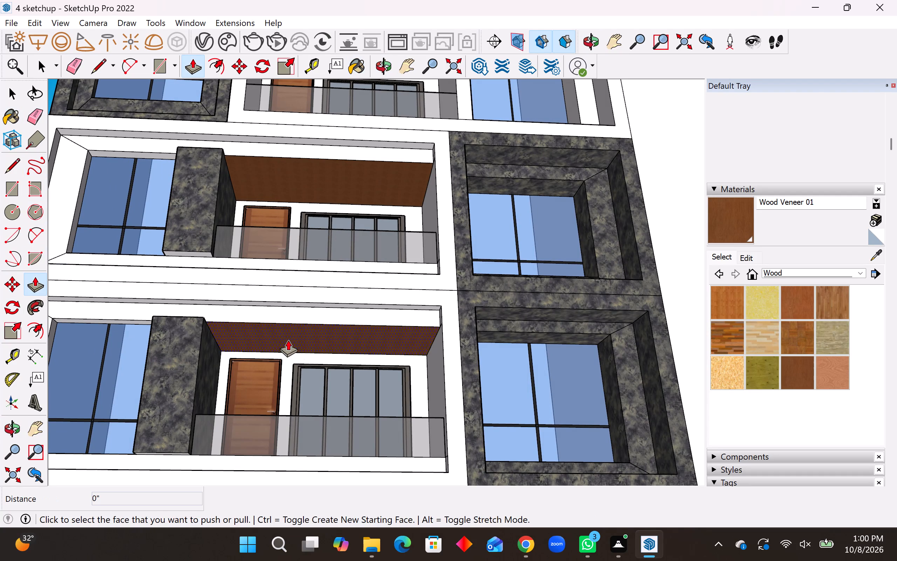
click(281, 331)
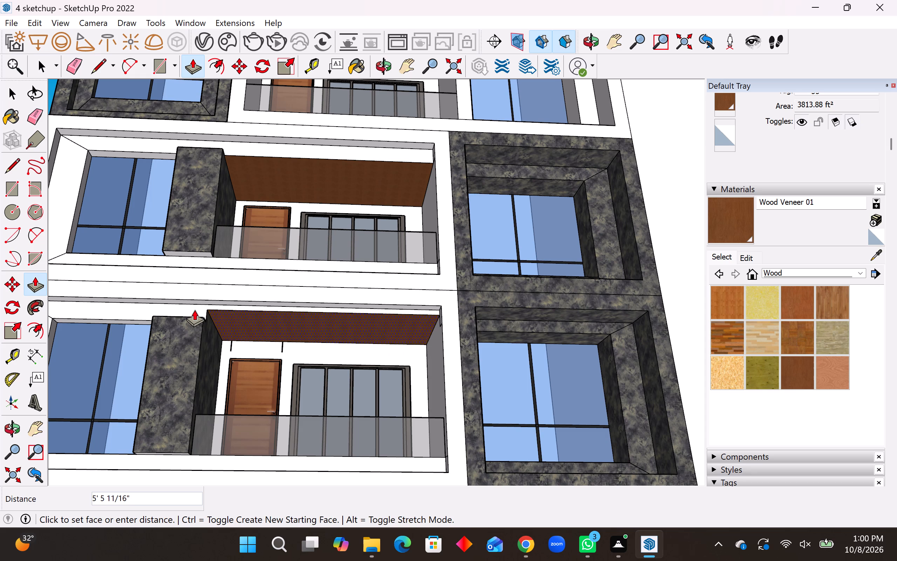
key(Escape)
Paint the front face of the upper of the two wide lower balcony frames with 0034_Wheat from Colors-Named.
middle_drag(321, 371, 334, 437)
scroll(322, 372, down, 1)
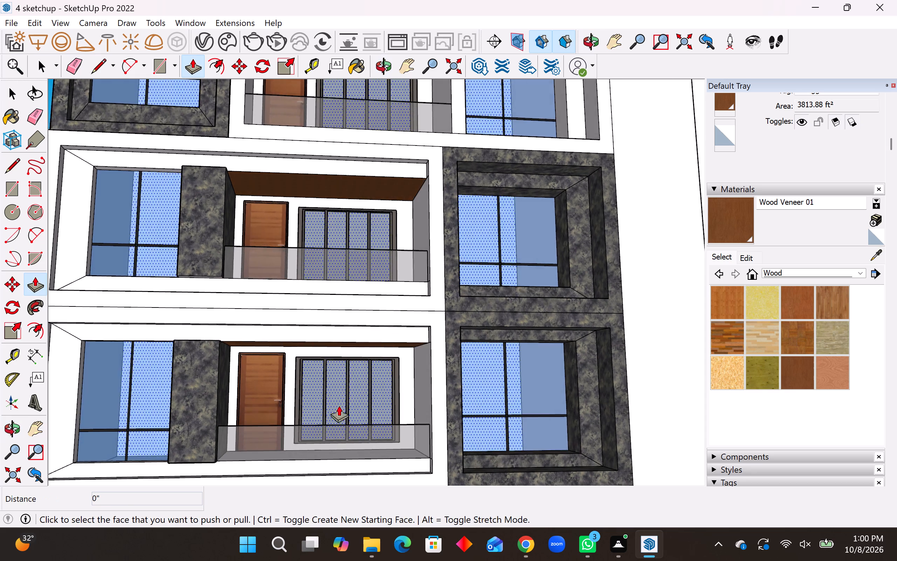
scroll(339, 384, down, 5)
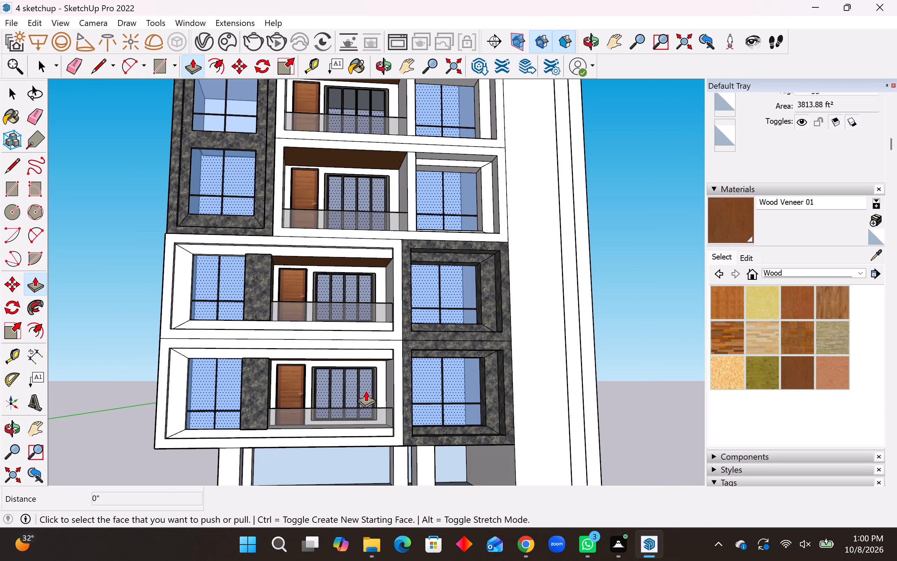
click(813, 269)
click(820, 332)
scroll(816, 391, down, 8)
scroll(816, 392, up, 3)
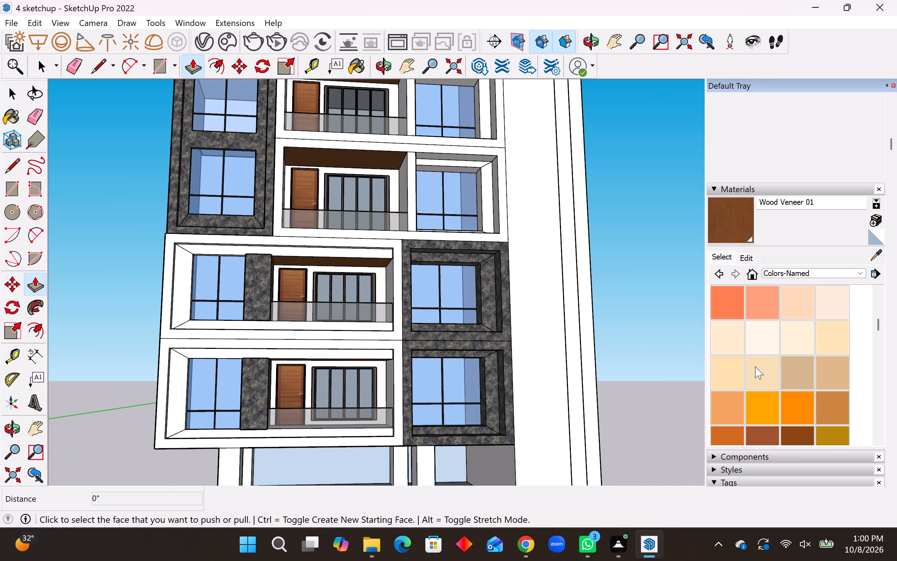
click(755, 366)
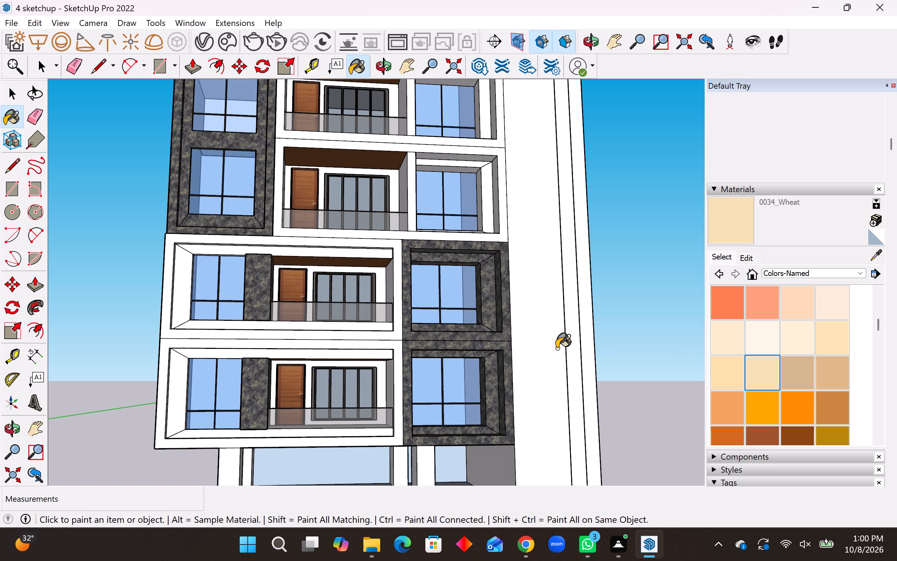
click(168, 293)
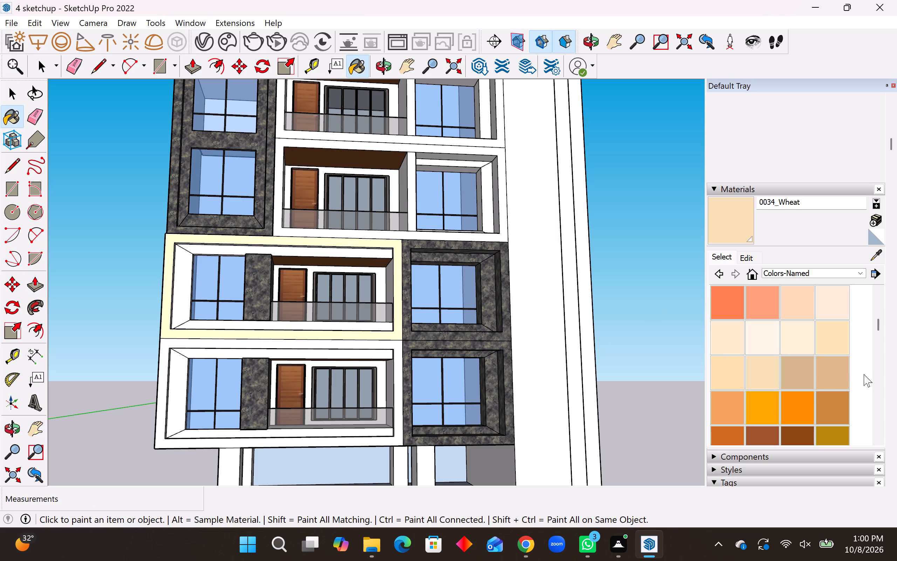
Paint that balcony frame's front face and its inner side and top reveals, including the thin side strip, with 0035_Tan.
click(801, 376)
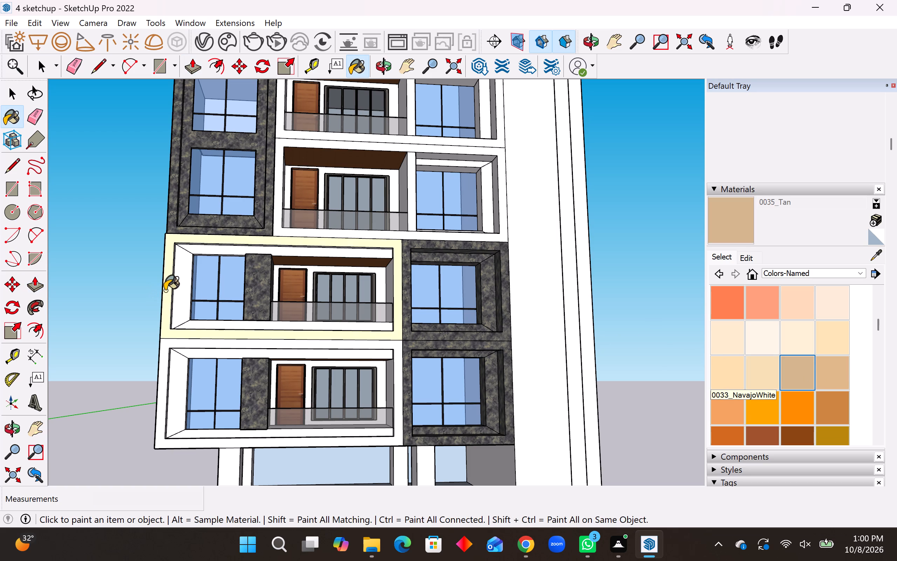
click(165, 291)
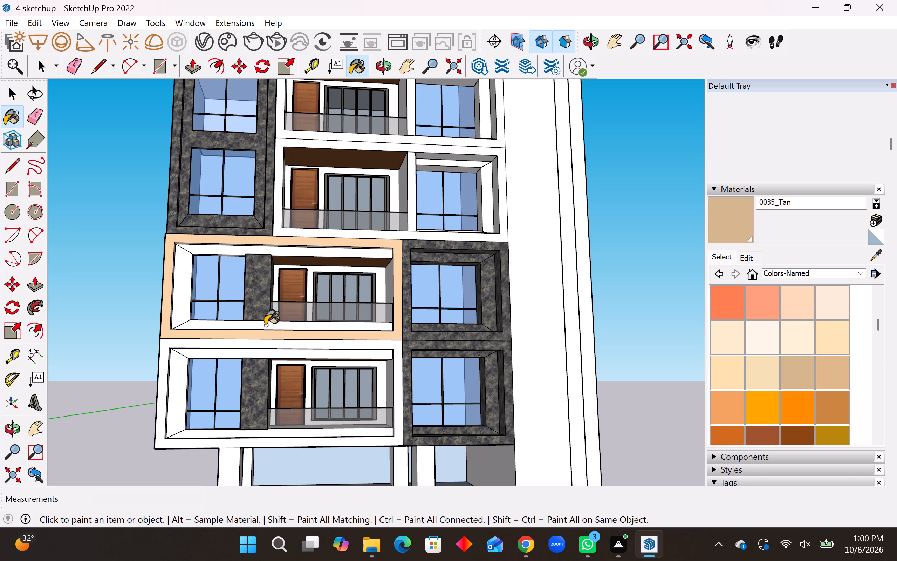
click(177, 302)
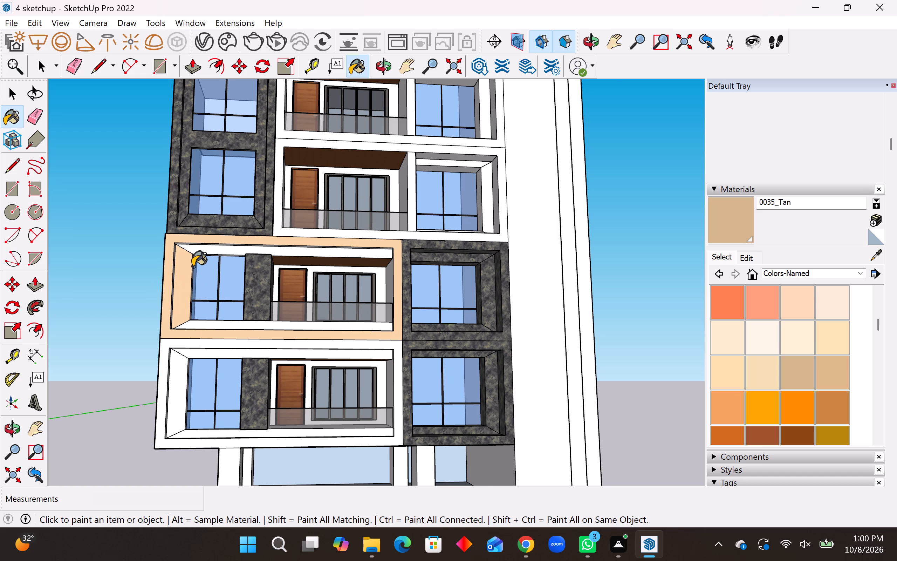
scroll(192, 257, up, 3)
click(200, 246)
middle_drag(193, 250, 132, 259)
scroll(170, 265, up, 2)
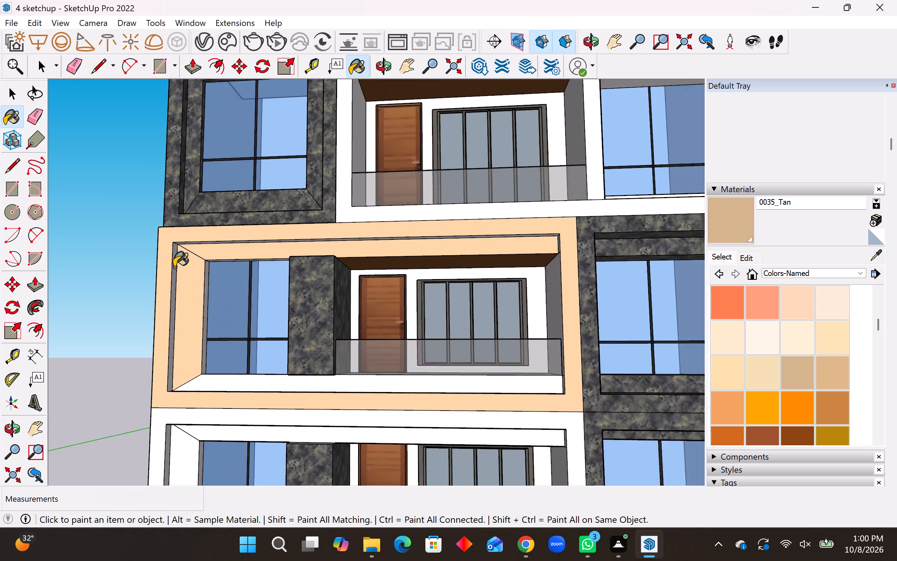
scroll(174, 267, up, 2)
click(172, 268)
scroll(353, 377, down, 1)
middle_drag(353, 377, 357, 378)
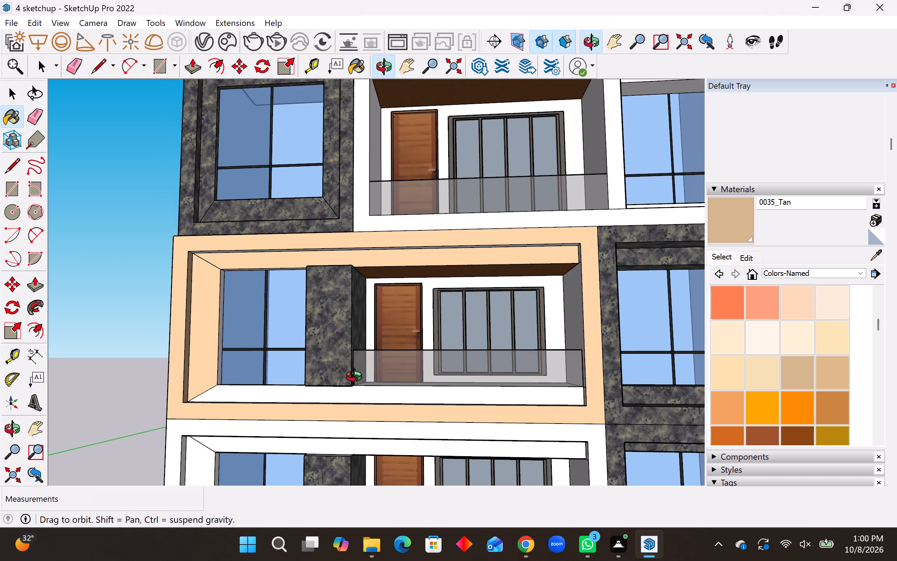
middle_drag(357, 378, 433, 382)
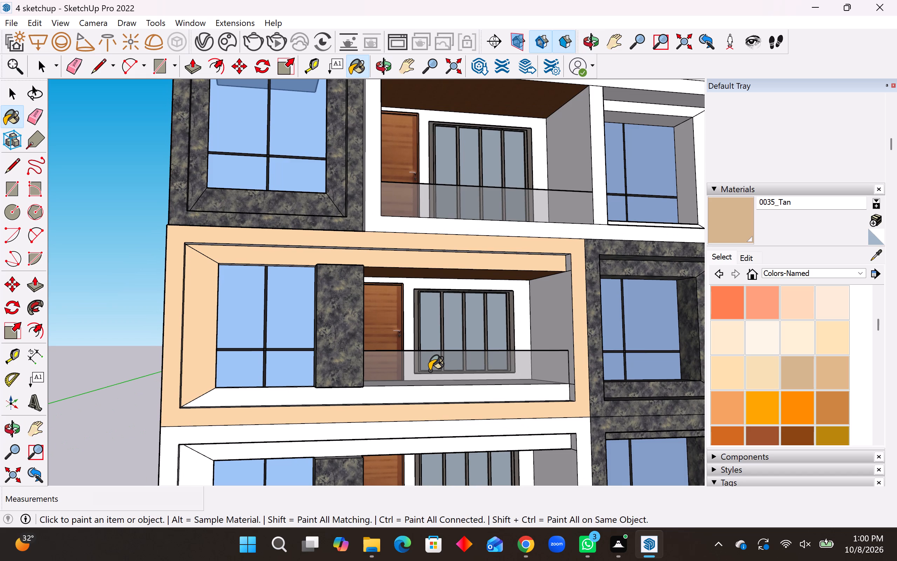
Repaint the front face of the same balcony frame with 0034_Wheat.
click(771, 375)
click(179, 317)
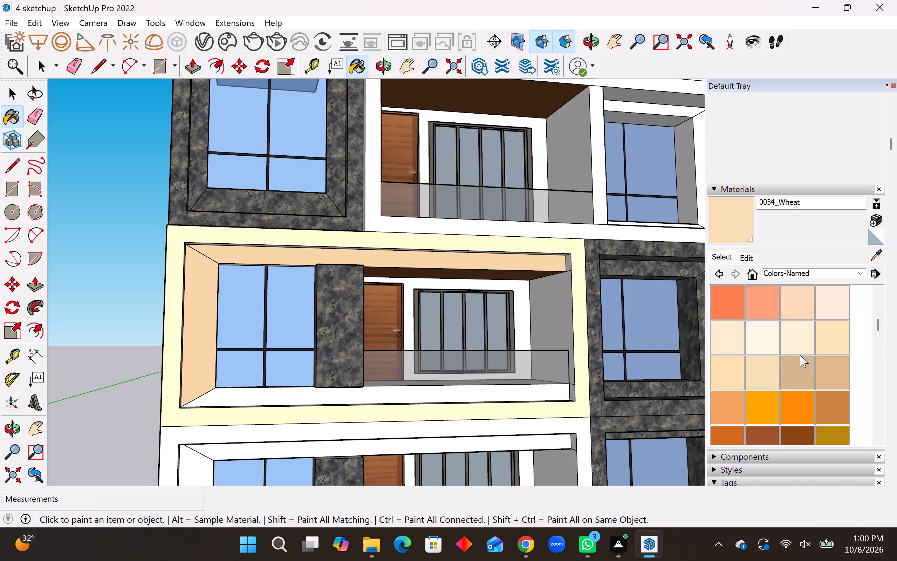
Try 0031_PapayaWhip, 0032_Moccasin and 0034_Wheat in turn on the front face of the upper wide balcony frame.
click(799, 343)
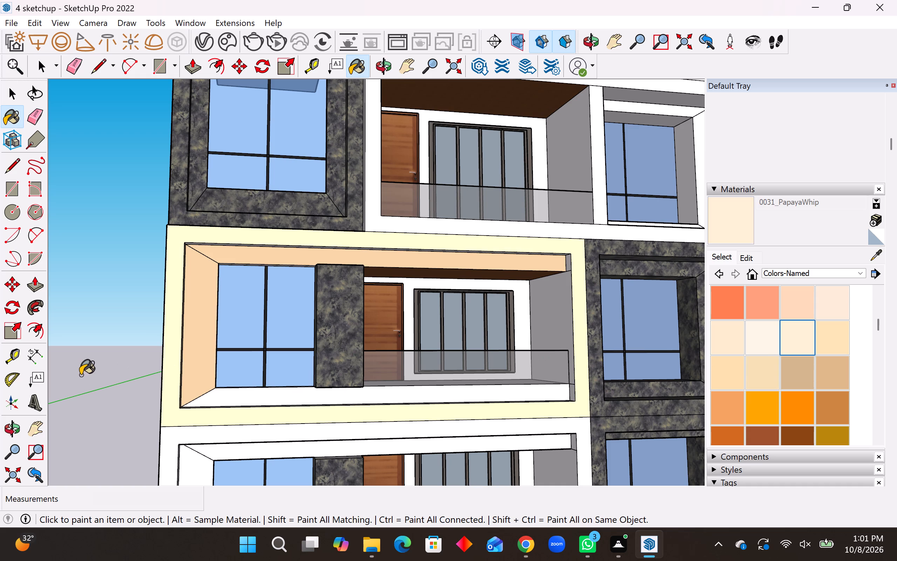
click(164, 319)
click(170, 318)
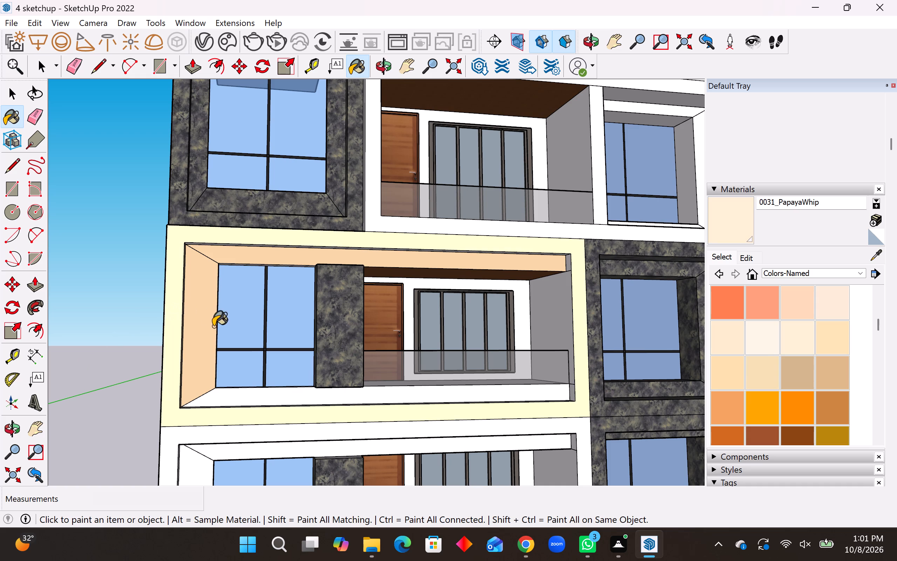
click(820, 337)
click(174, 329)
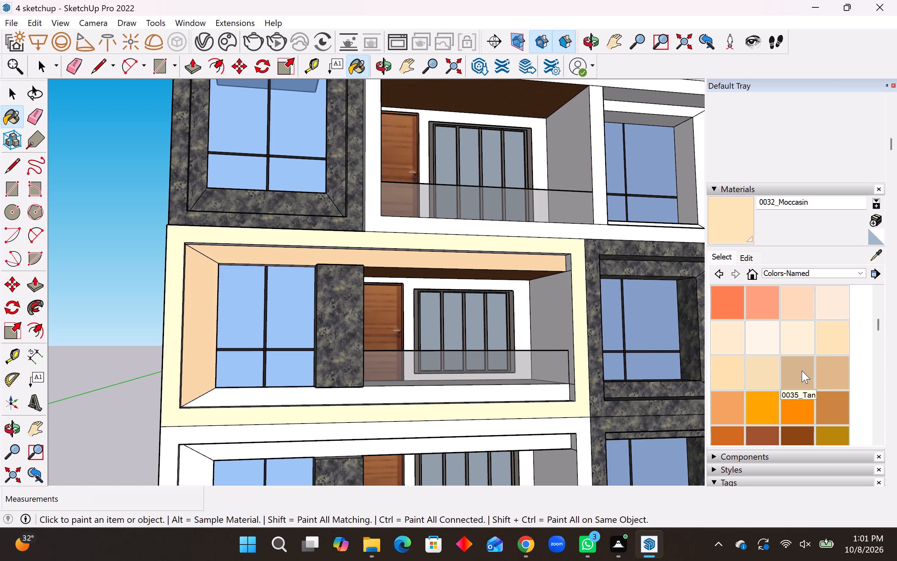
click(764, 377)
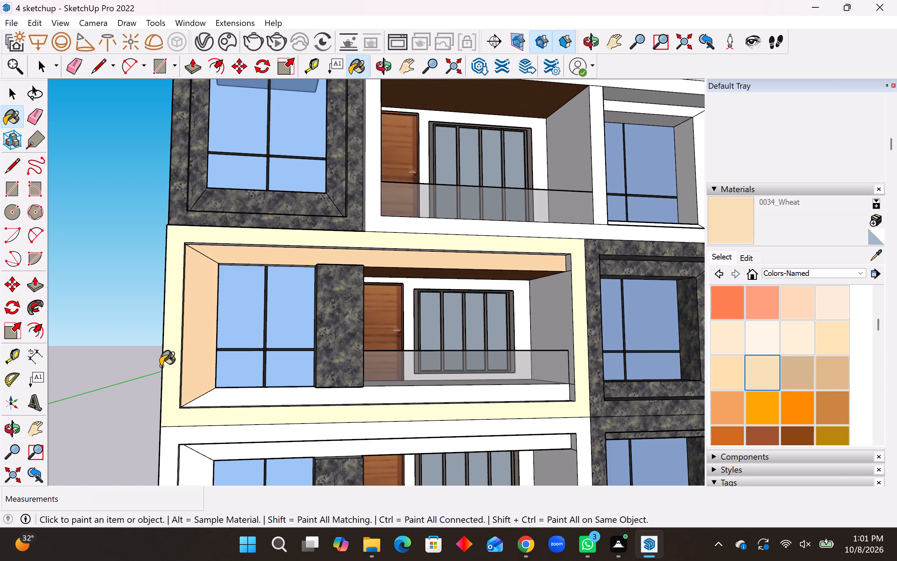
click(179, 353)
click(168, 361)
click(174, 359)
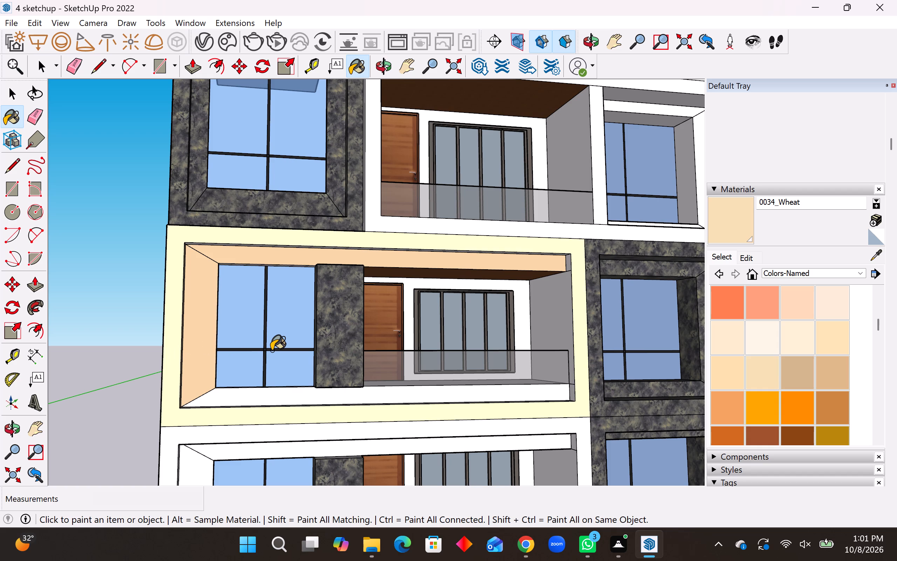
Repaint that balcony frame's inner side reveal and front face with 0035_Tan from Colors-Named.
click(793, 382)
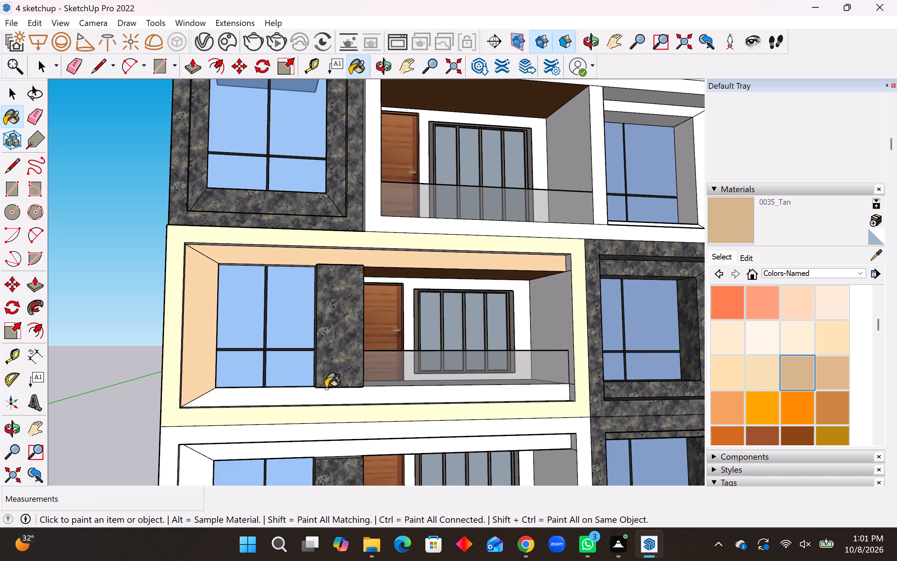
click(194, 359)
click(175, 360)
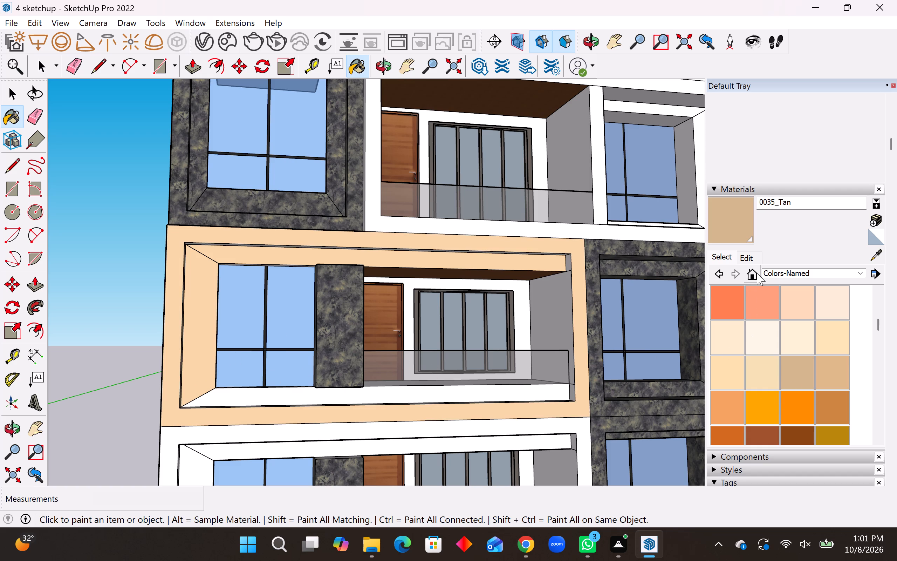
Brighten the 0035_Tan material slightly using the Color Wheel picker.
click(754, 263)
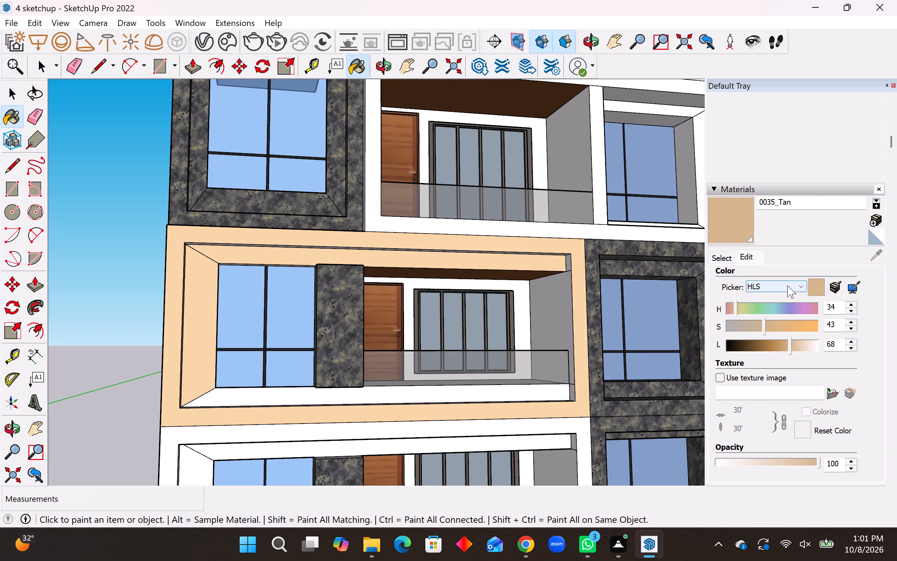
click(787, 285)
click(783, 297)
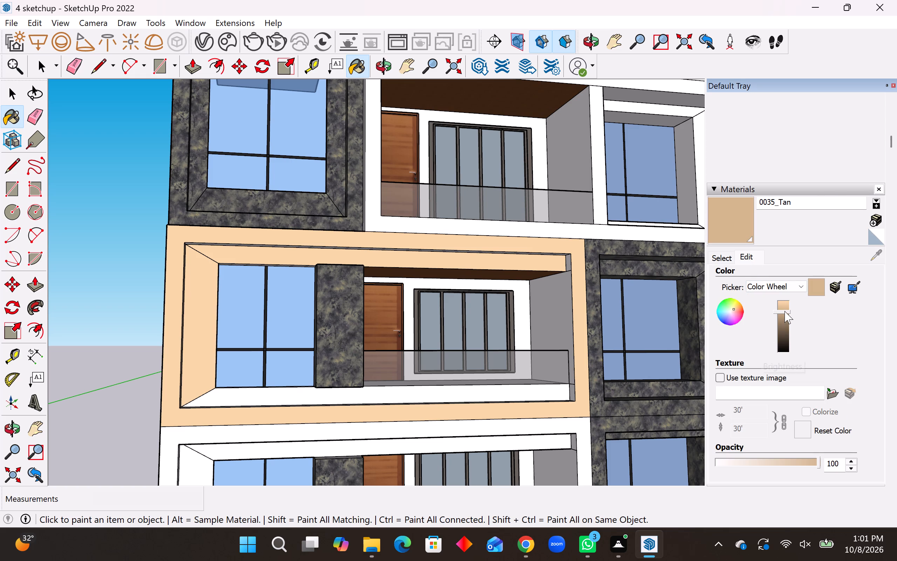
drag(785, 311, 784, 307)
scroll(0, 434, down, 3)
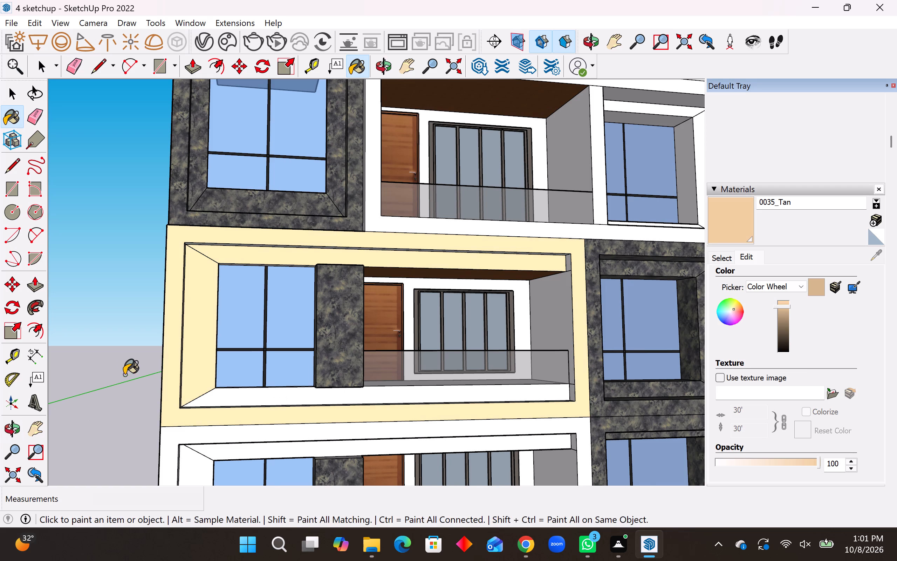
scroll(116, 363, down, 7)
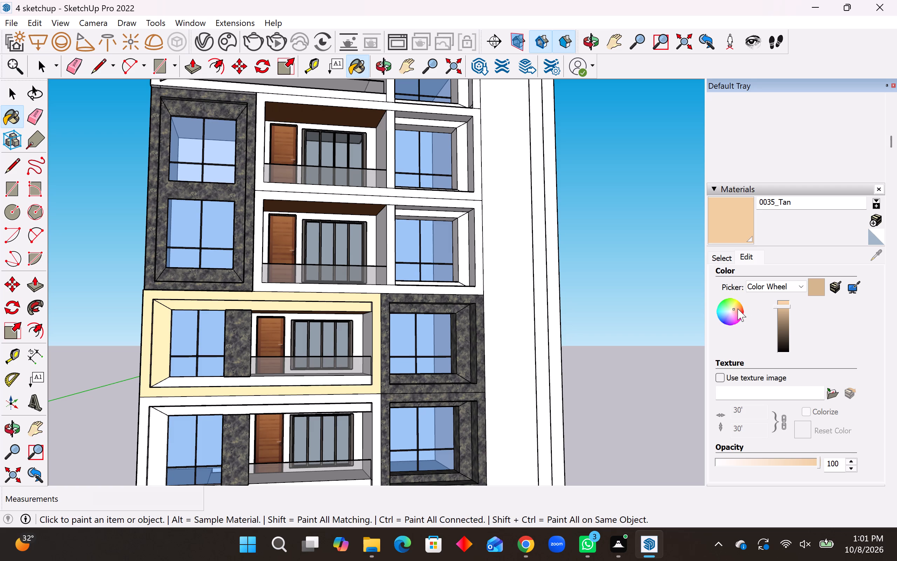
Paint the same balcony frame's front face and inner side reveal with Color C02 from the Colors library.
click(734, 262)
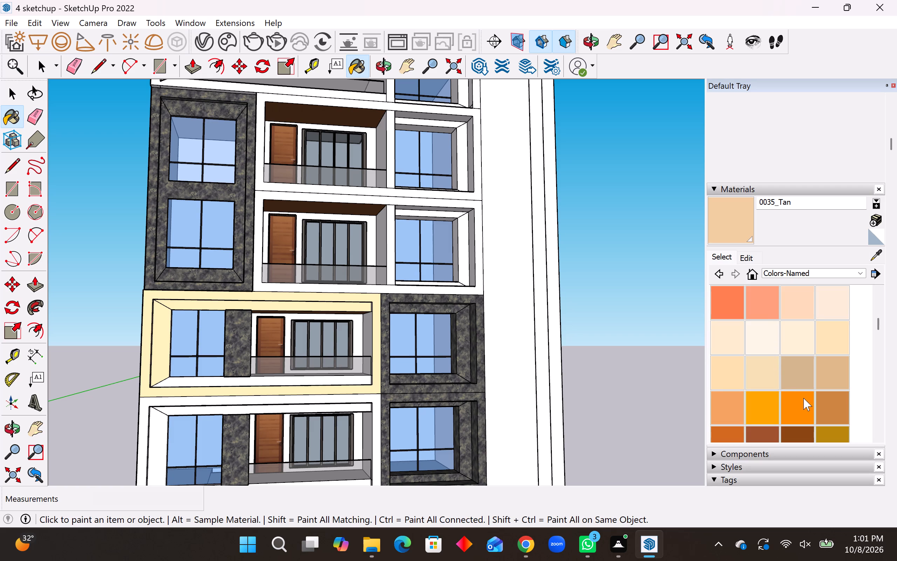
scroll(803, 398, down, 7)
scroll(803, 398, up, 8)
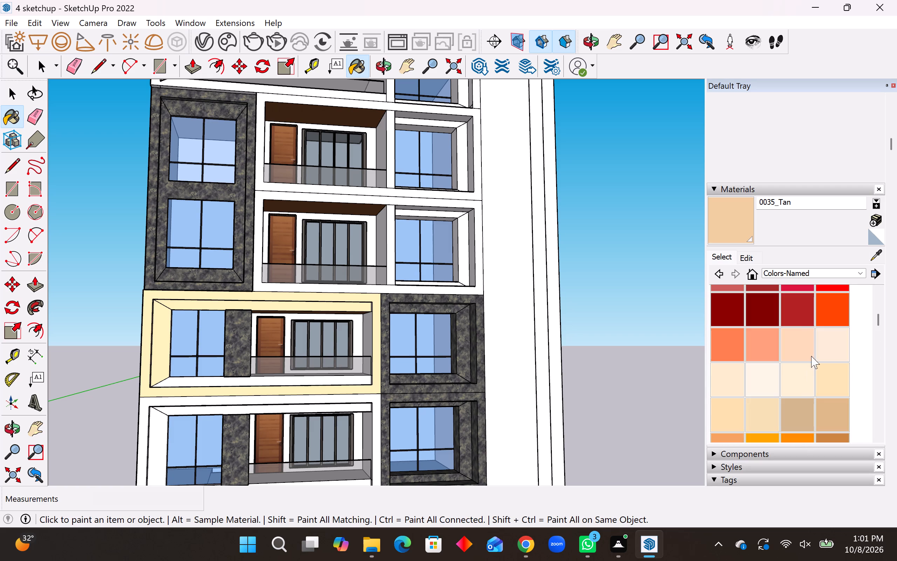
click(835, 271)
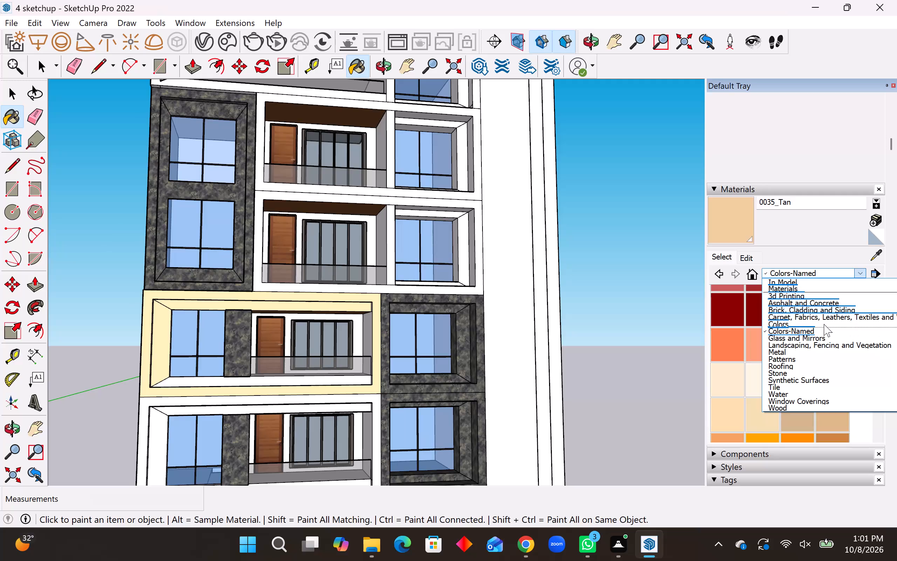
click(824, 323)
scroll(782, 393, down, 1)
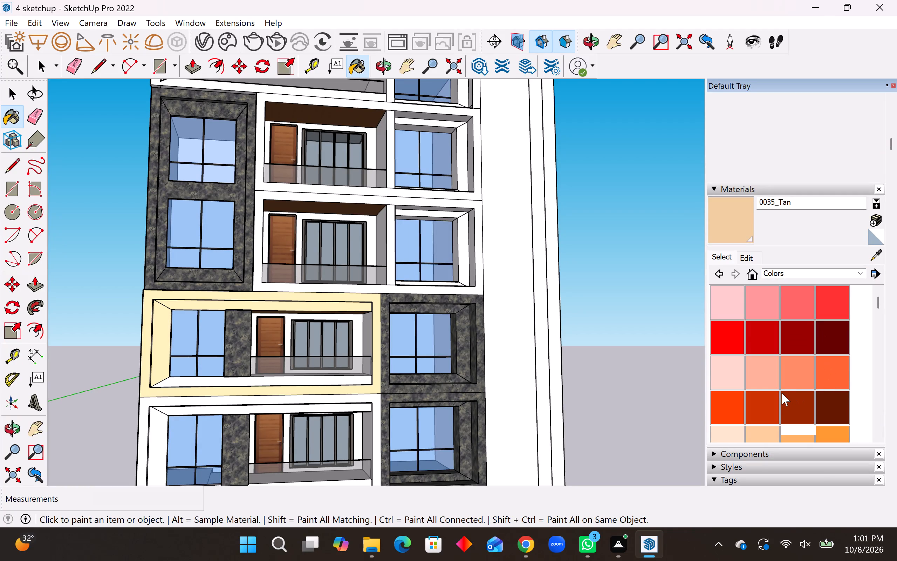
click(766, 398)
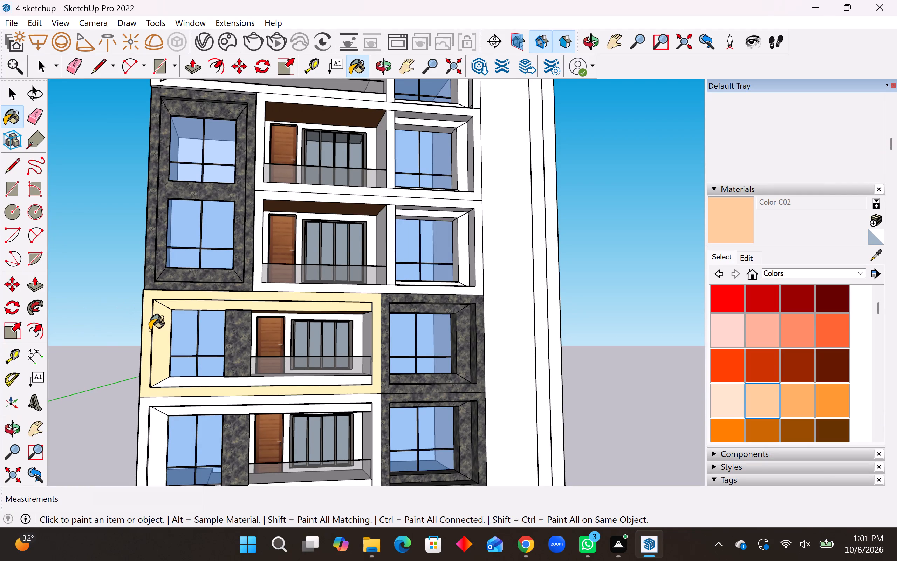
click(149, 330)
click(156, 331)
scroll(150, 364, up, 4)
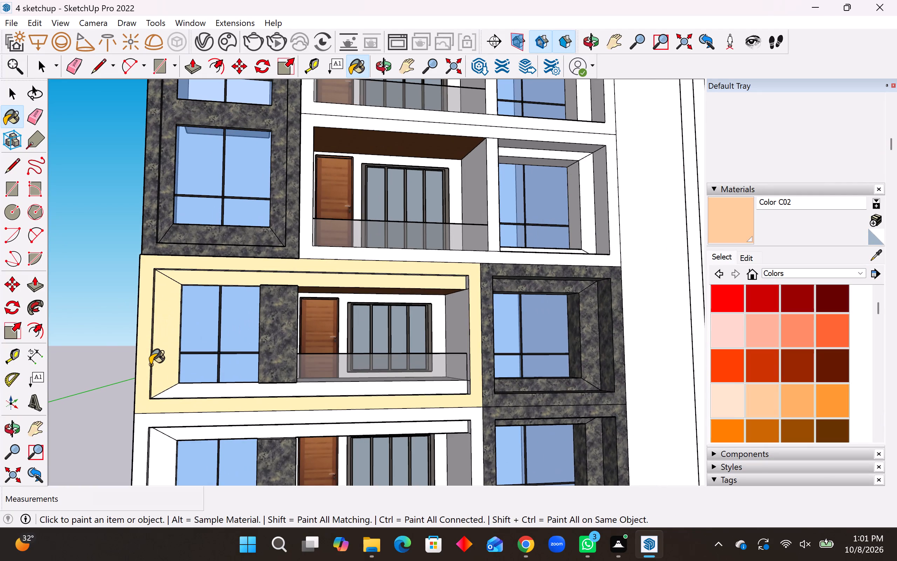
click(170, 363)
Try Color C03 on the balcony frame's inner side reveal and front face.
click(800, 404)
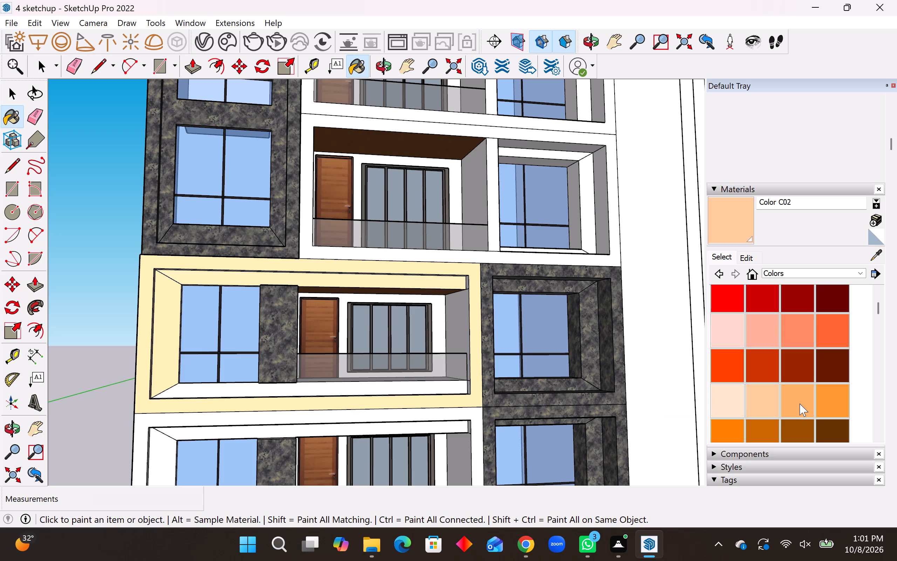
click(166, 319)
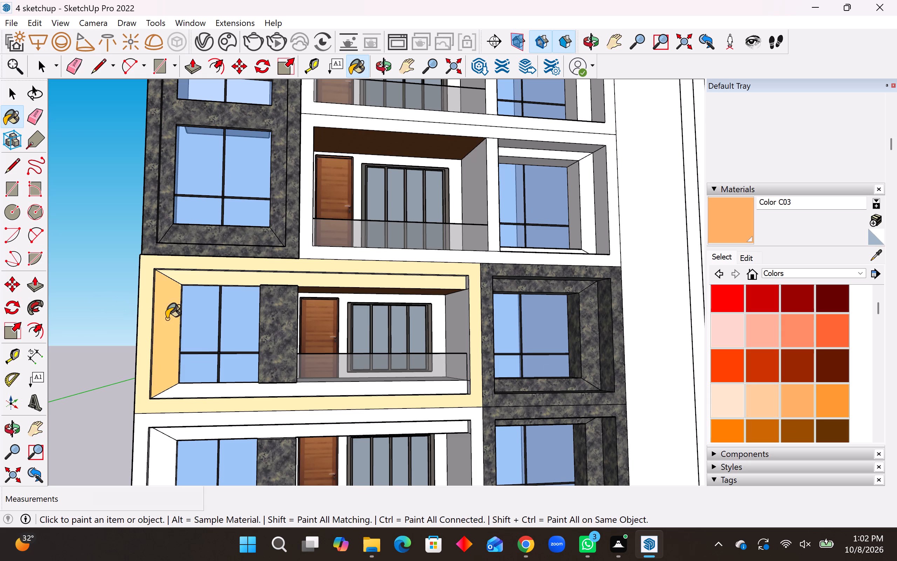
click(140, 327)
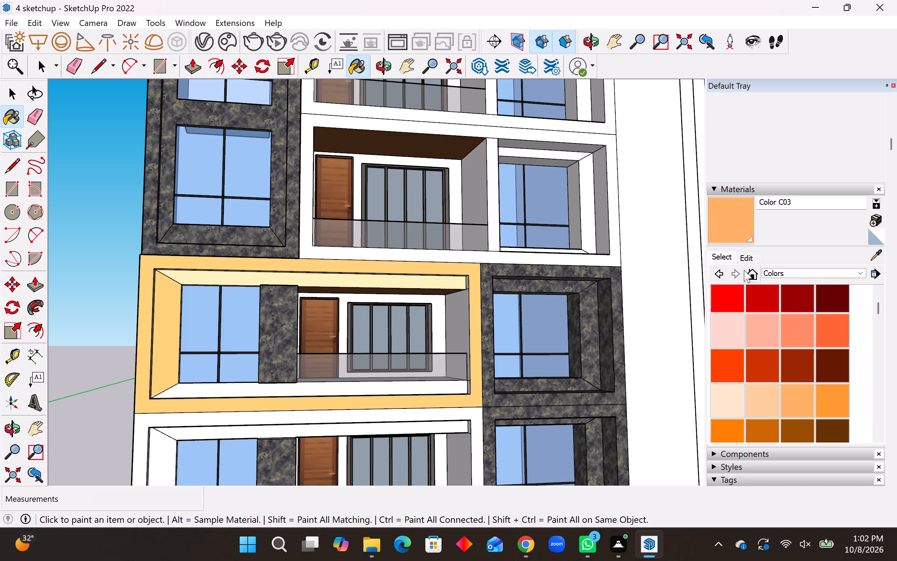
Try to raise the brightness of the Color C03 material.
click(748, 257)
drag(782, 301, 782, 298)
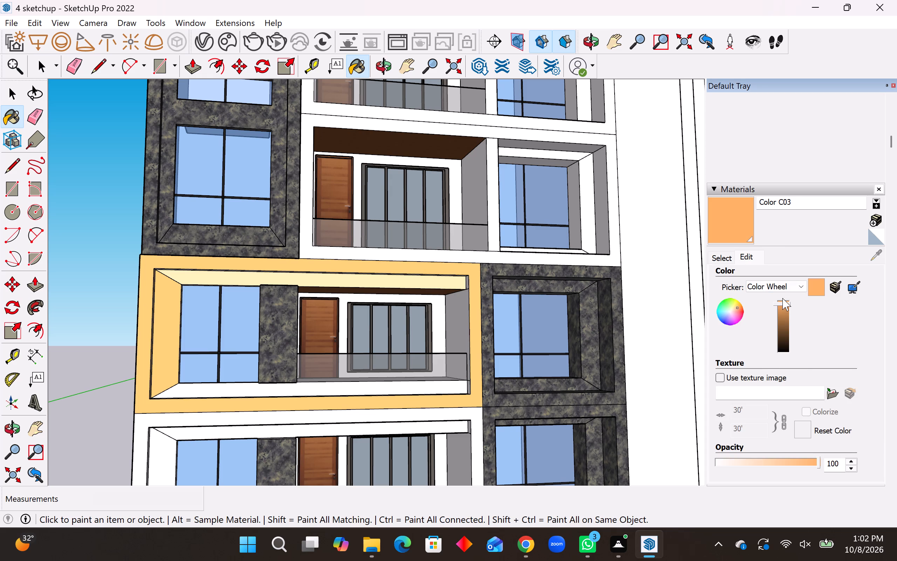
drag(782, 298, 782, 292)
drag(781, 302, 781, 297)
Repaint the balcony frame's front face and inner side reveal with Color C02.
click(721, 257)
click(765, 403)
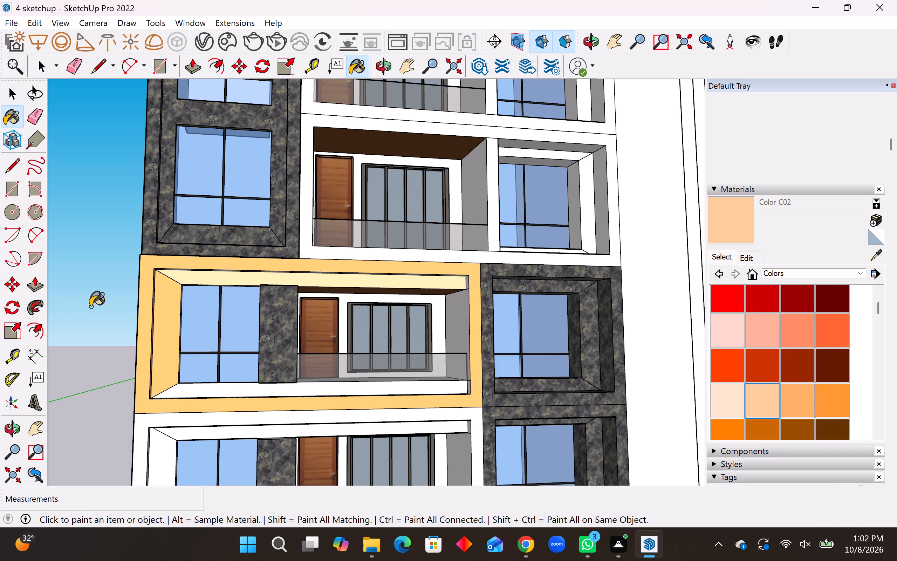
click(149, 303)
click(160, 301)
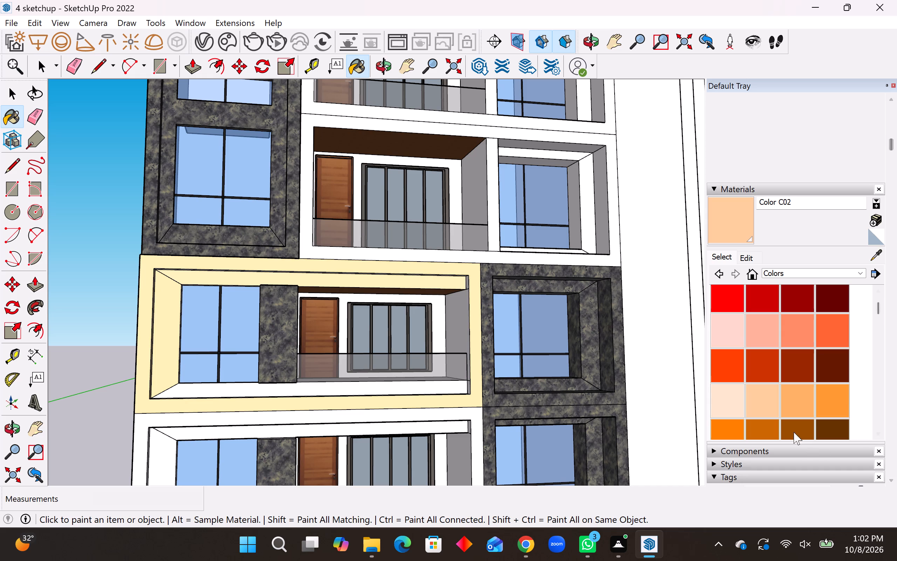
Paint the balcony frame's front face and inner side reveal with Color C01 from the Colors library.
scroll(783, 389, down, 2)
scroll(783, 389, up, 2)
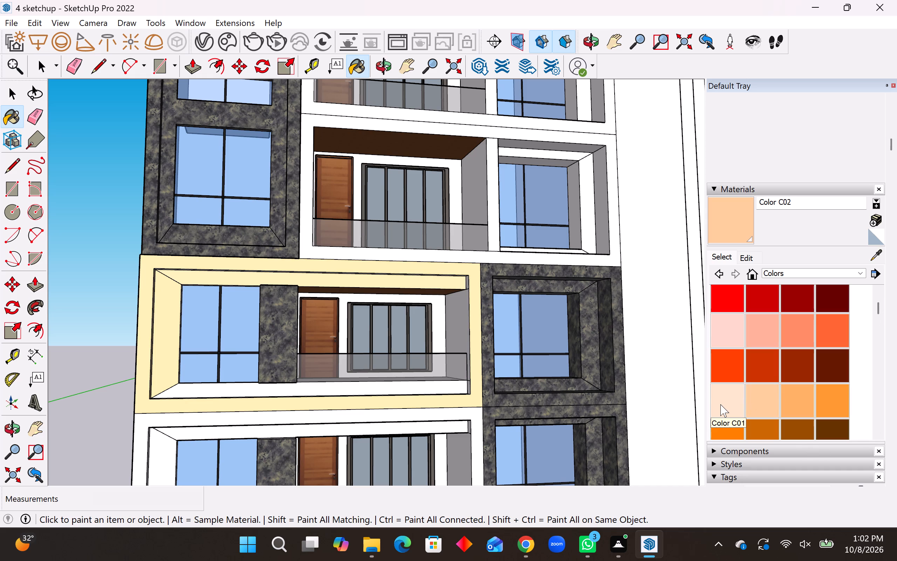
click(720, 404)
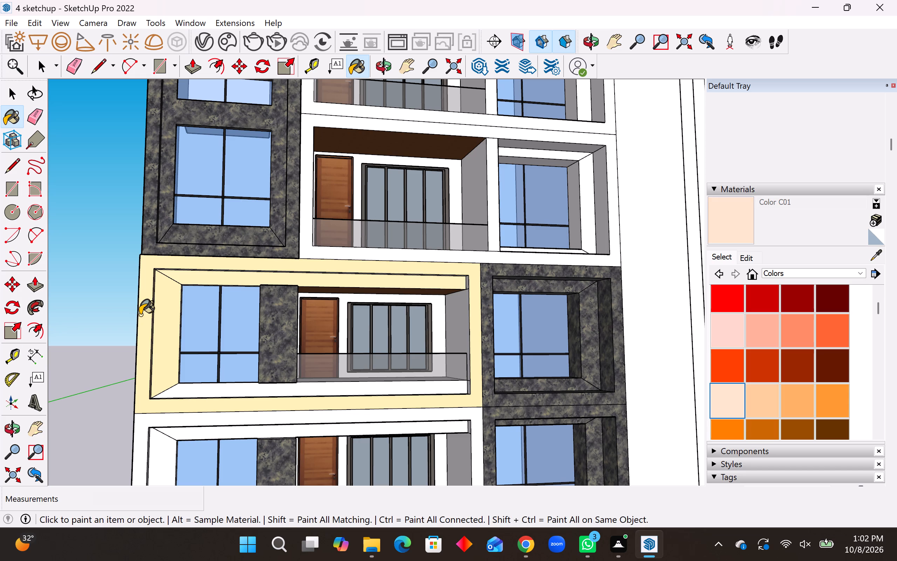
click(141, 315)
click(161, 315)
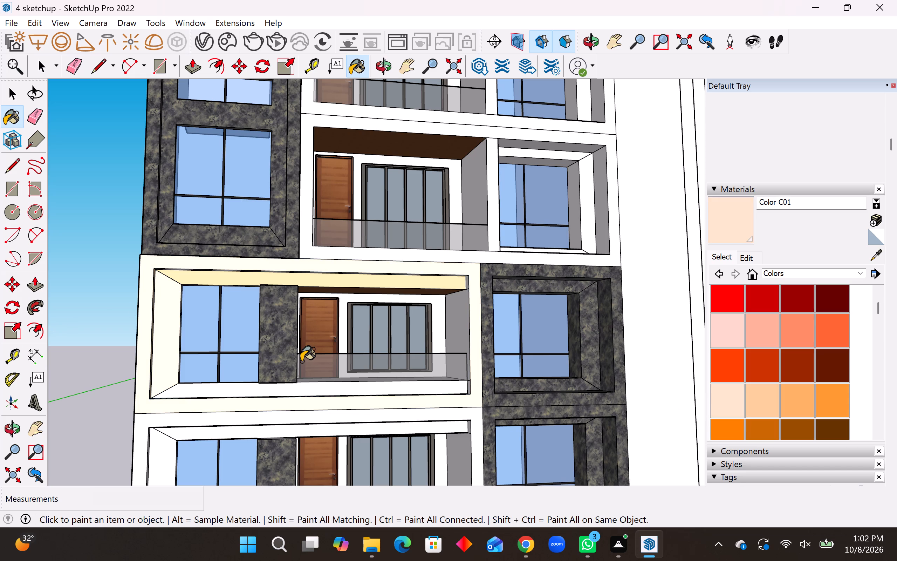
Darken the Color C01 material to a beige tone by lowering its brightness.
click(752, 262)
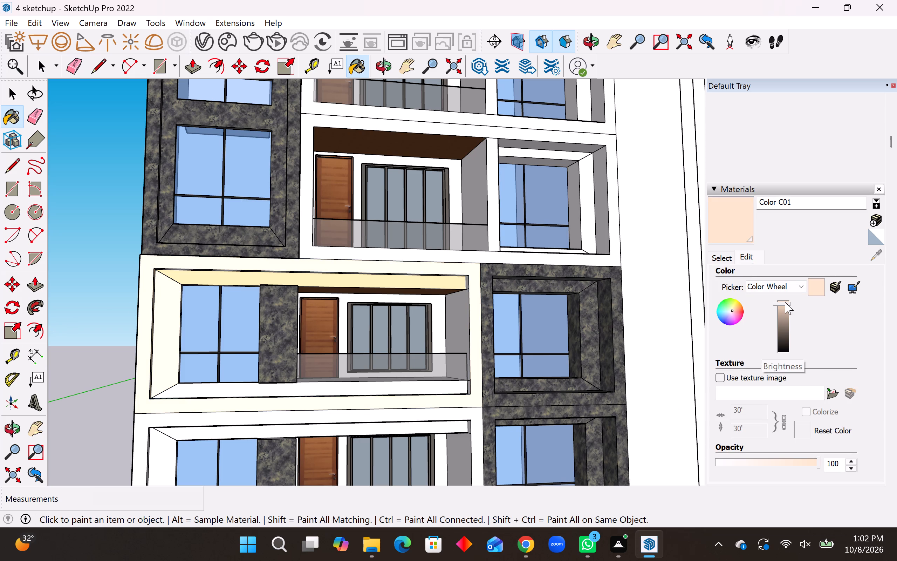
drag(785, 302, 786, 307)
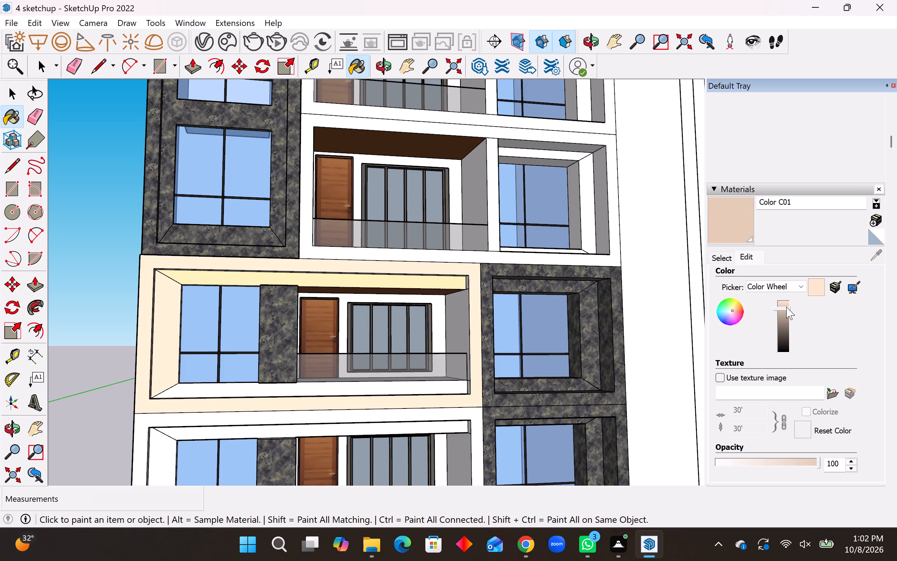
drag(786, 307, 788, 309)
Paint the balcony's top beam, lower parapet, side wall, beam and parapet end reveals and the strip beside the window with Color C01.
click(253, 281)
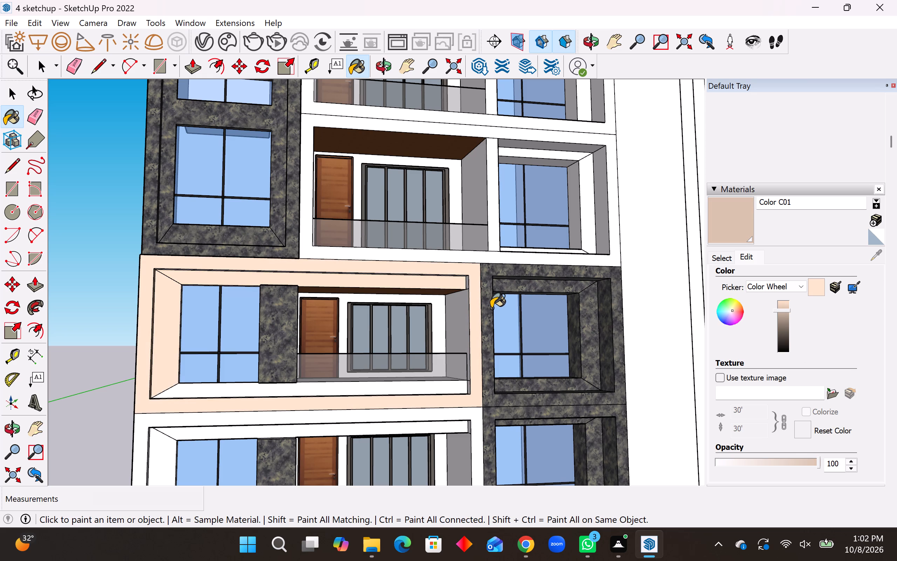
click(173, 390)
middle_drag(271, 382, 271, 382)
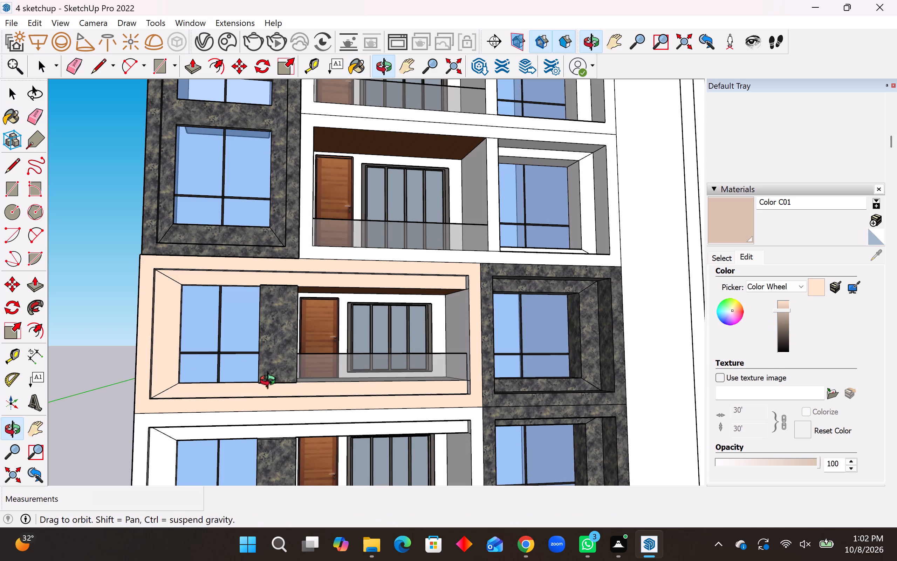
middle_drag(271, 382, 401, 336)
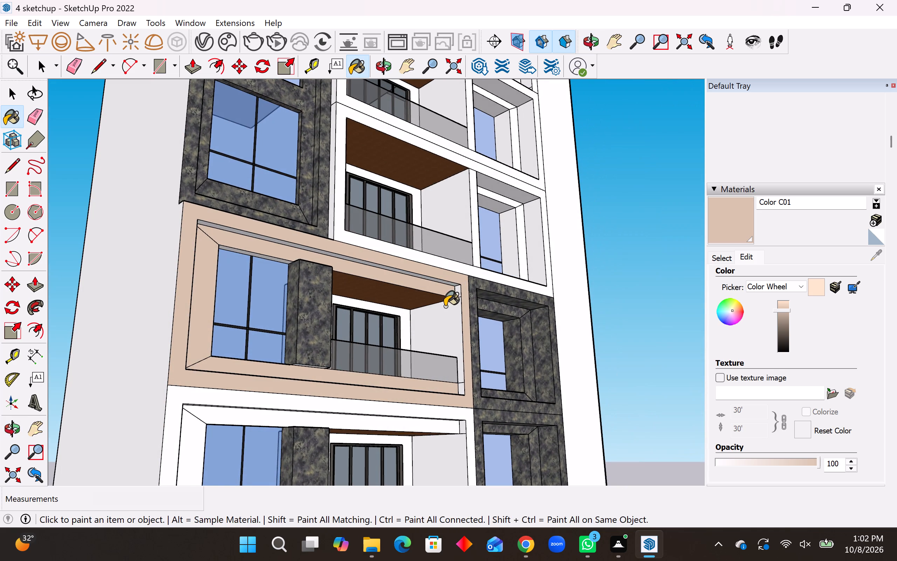
click(446, 310)
click(456, 292)
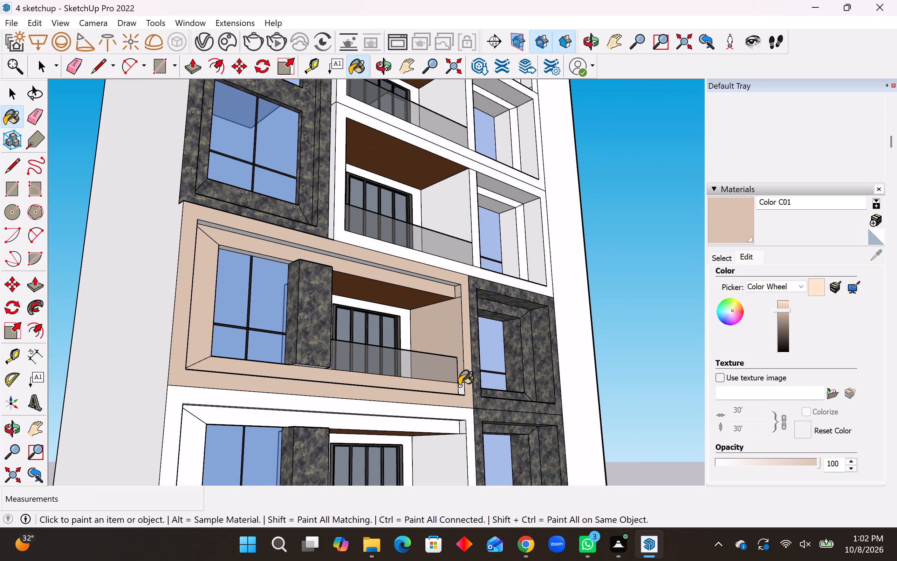
click(459, 386)
middle_drag(464, 389, 62, 435)
scroll(225, 374, up, 3)
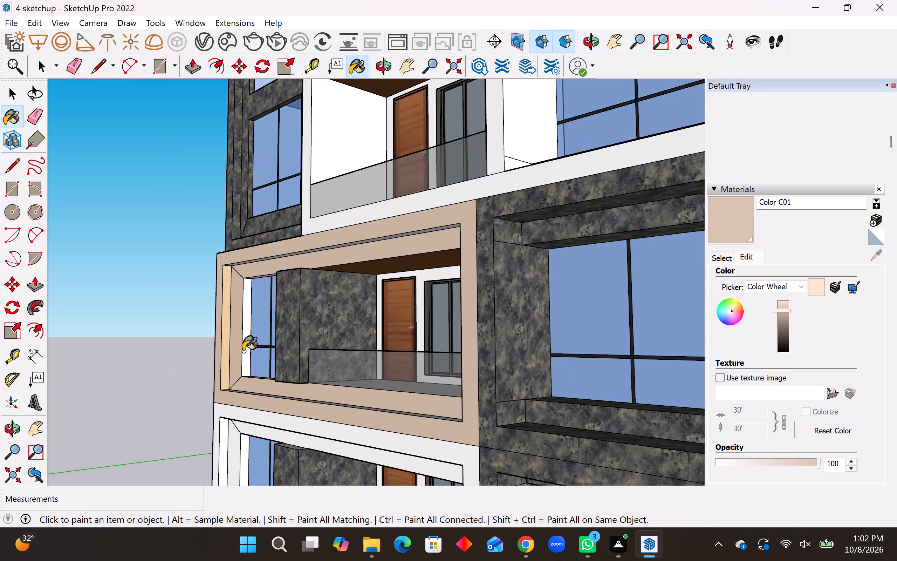
click(246, 340)
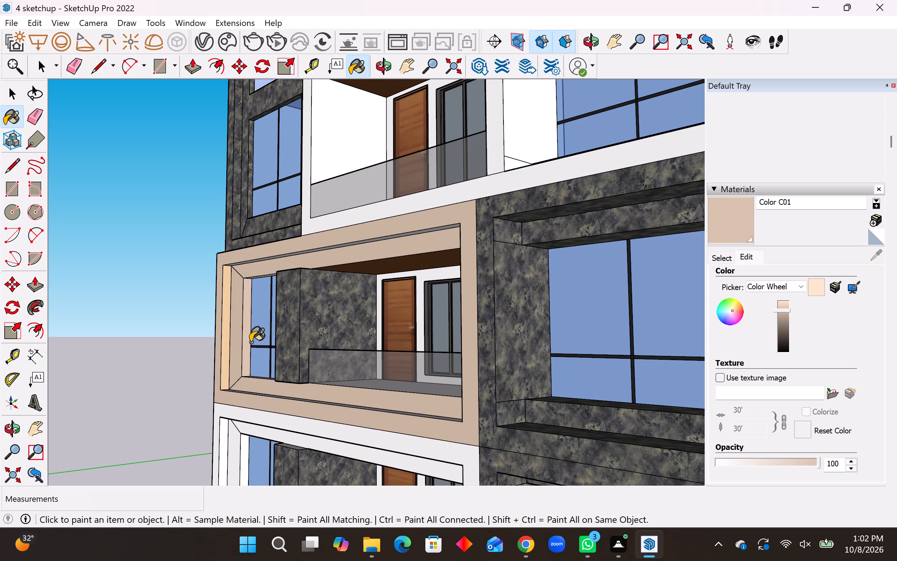
Paint the same balcony's back wall around the door and window, and its floor, with Color C01.
middle_drag(269, 368, 449, 276)
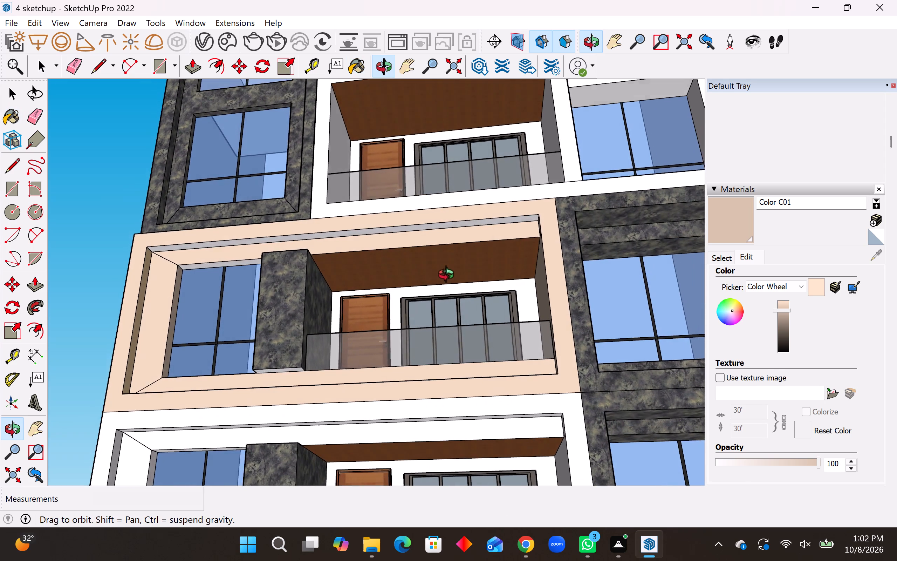
middle_drag(449, 276, 452, 272)
click(399, 296)
middle_drag(387, 337, 448, 465)
click(536, 334)
middle_drag(496, 346, 506, 473)
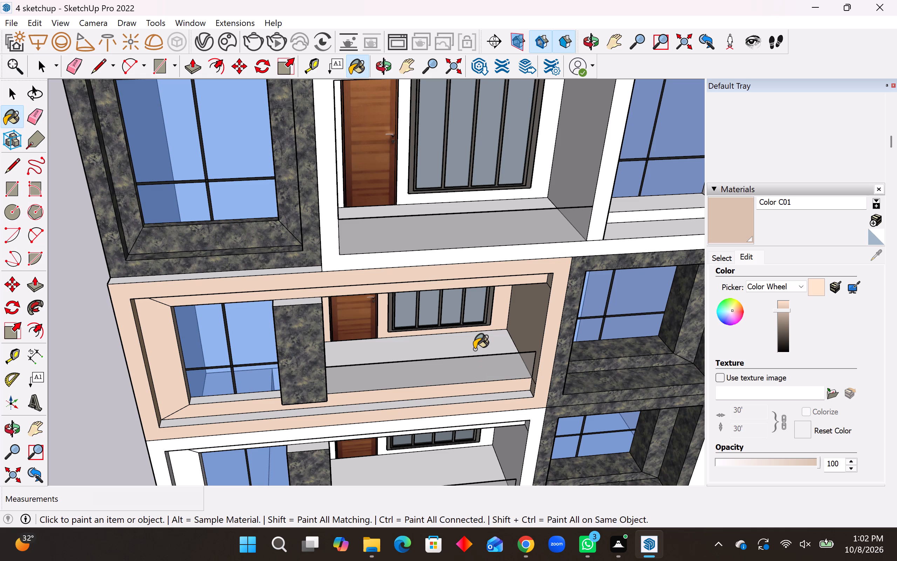
middle_drag(439, 346, 450, 418)
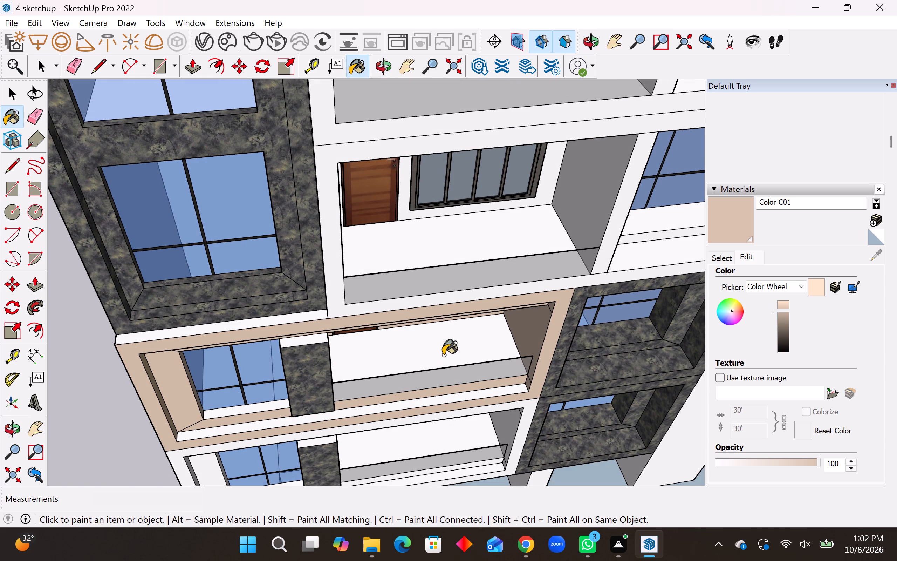
click(442, 352)
Paint the same balcony's window sill, the frame's bottom ledge and the top of the stone pillar with Color C01.
scroll(299, 425, up, 6)
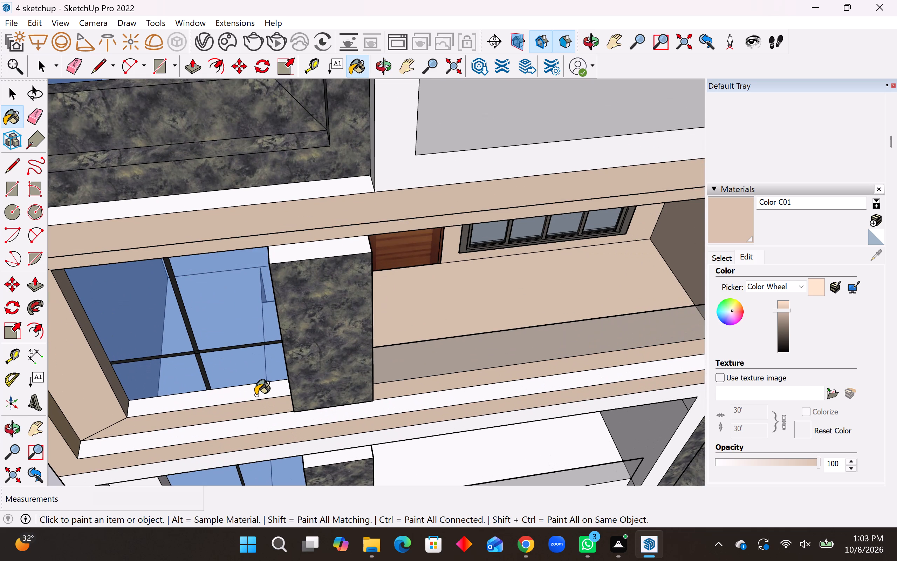
click(255, 395)
click(247, 428)
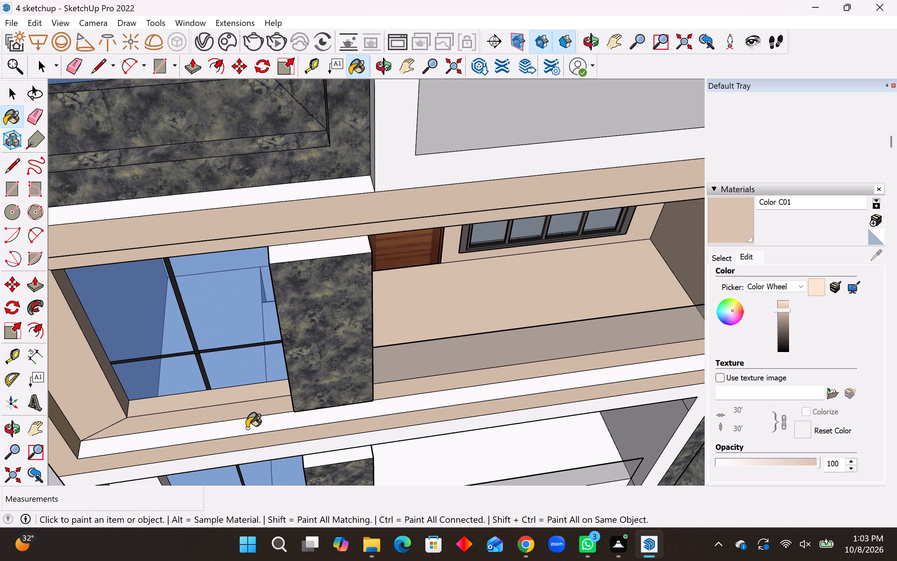
scroll(246, 428, down, 8)
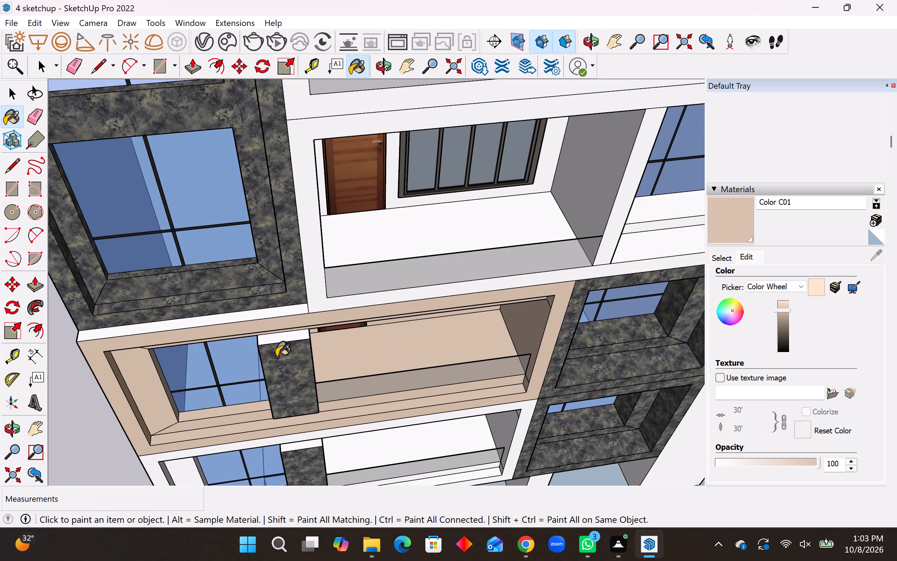
click(276, 357)
Paint the lowest balcony's frame front, slanted side face, top beam and lower parapet with Color C01.
middle_drag(340, 367, 317, 302)
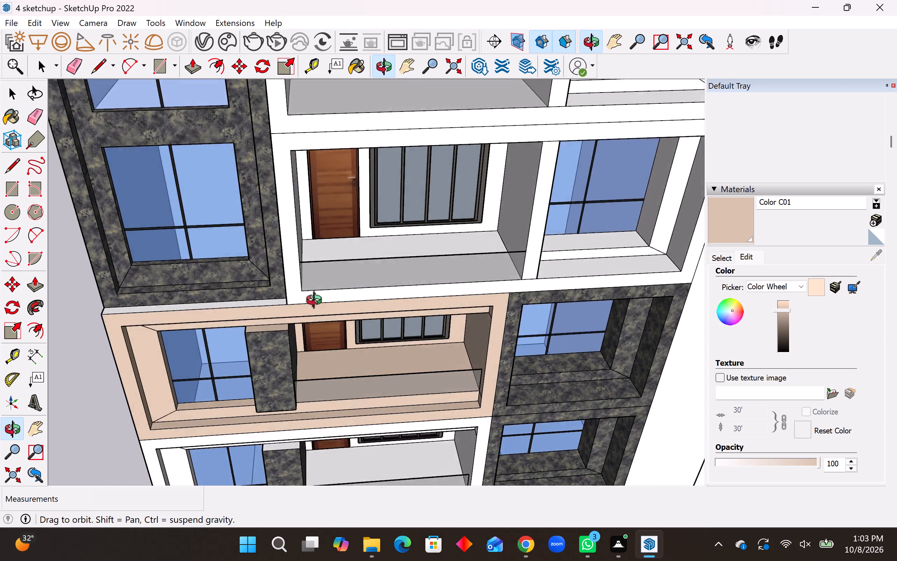
middle_drag(317, 302, 312, 230)
middle_drag(320, 349, 321, 271)
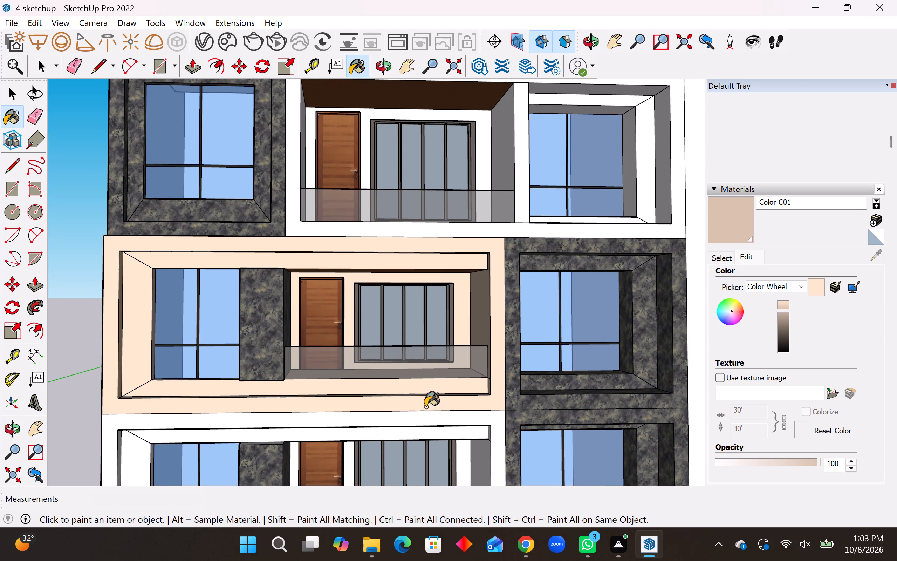
scroll(425, 407, up, 4)
middle_drag(541, 348, 650, 454)
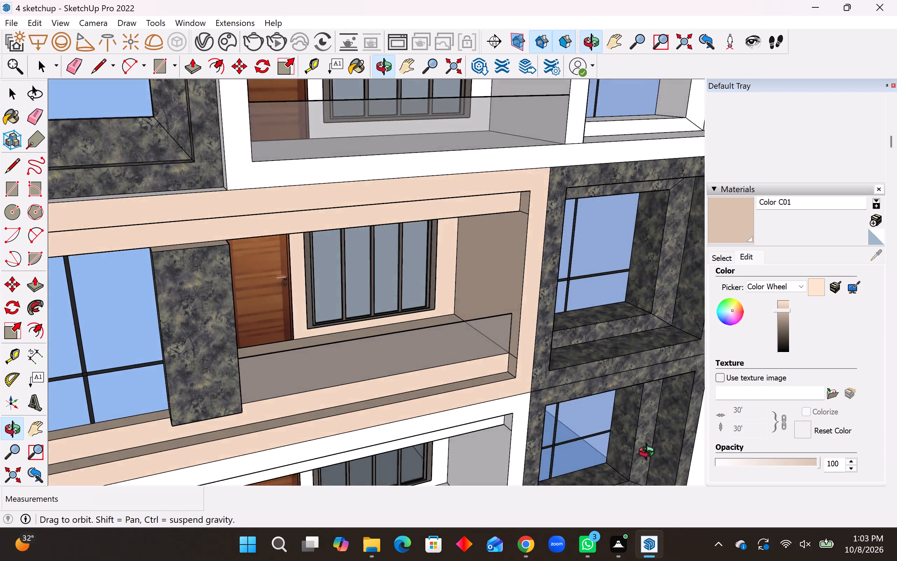
middle_drag(650, 454, 527, 366)
scroll(497, 370, down, 5)
scroll(382, 351, down, 4)
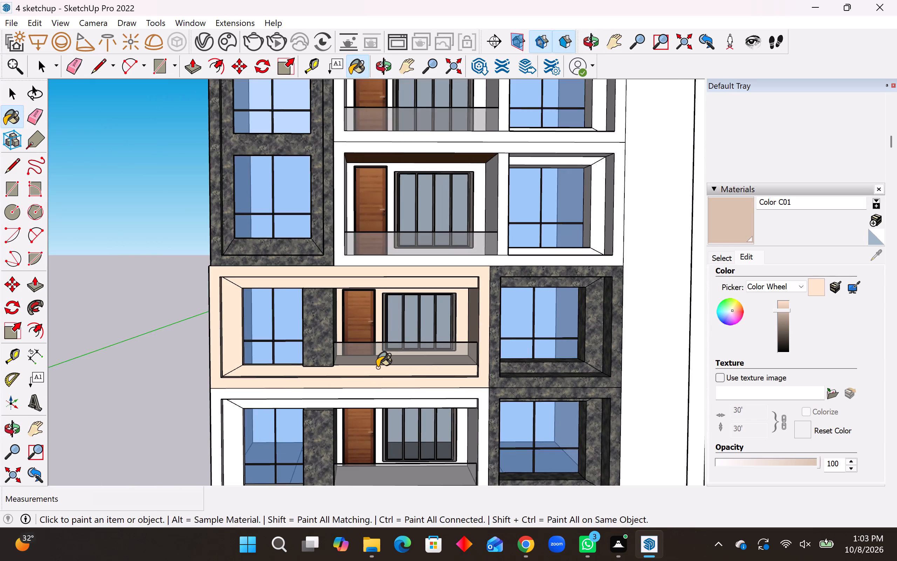
scroll(376, 369, down, 4)
scroll(359, 484, up, 4)
scroll(249, 402, up, 1)
click(229, 391)
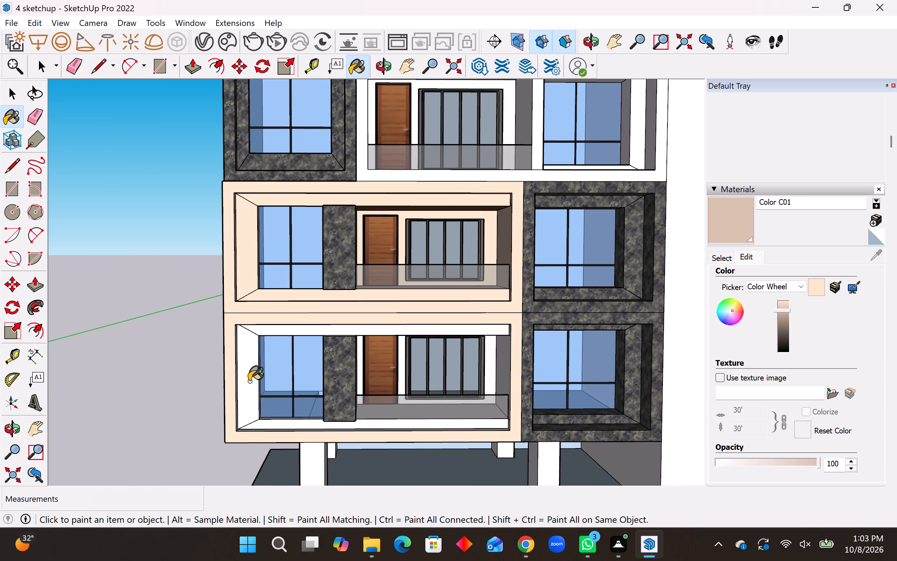
click(249, 381)
click(308, 331)
middle_drag(311, 420, 300, 445)
click(286, 424)
Paint the lowest balcony's window sill, the strip beside the window, and the frame's side reveal and bottom ledge with Color C01.
scroll(298, 423, up, 7)
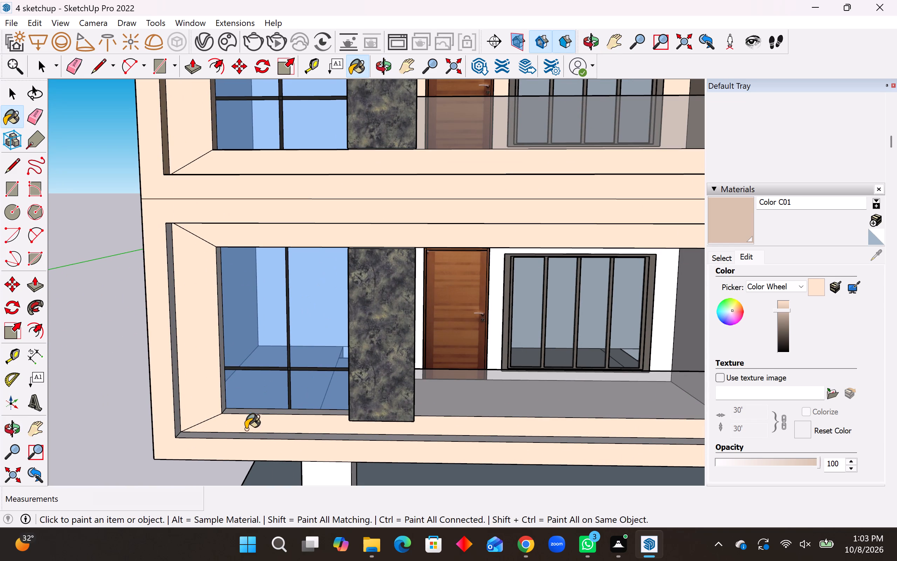
click(249, 413)
middle_drag(247, 408, 143, 410)
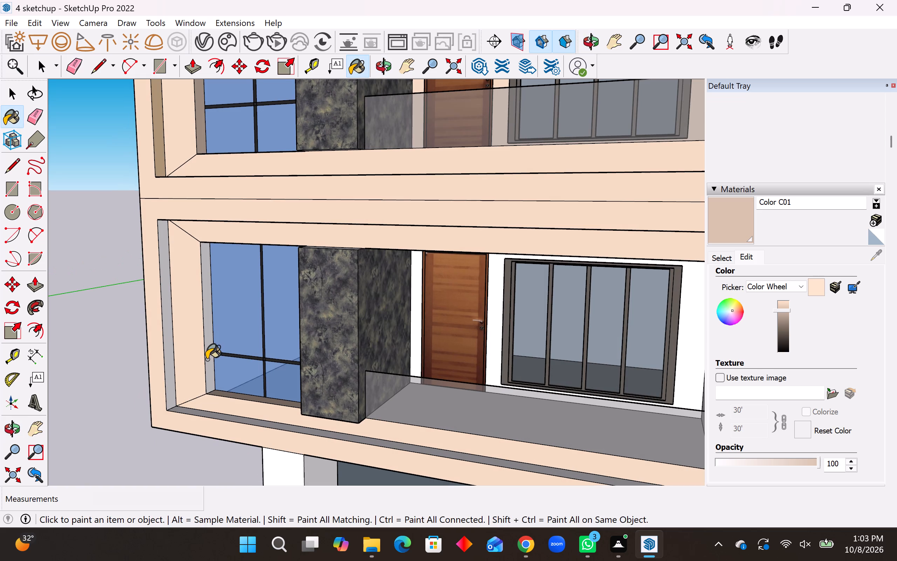
click(206, 359)
click(166, 358)
click(178, 410)
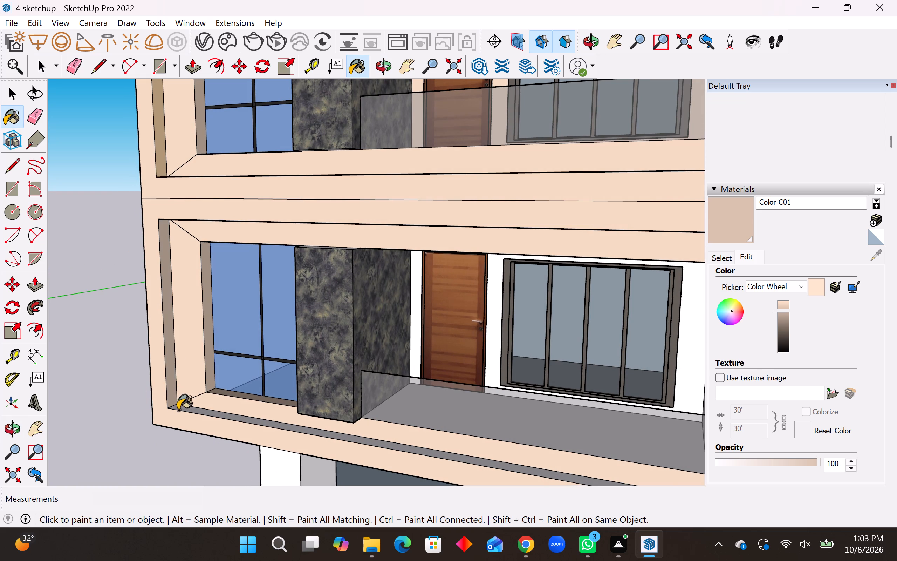
click(182, 406)
Paint the lowest balcony's floor, back wall and side wall with Color C01.
middle_drag(182, 407, 273, 474)
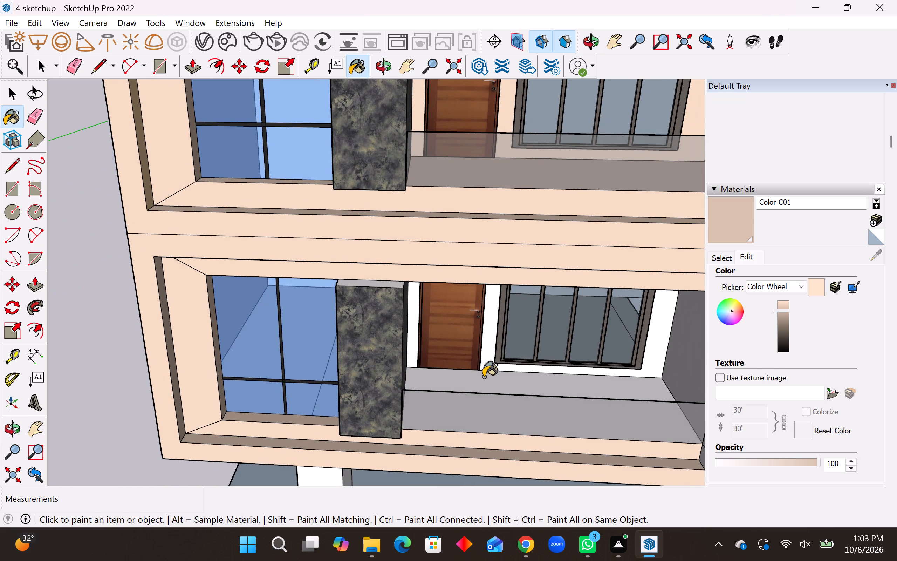
click(483, 377)
middle_drag(509, 374, 518, 458)
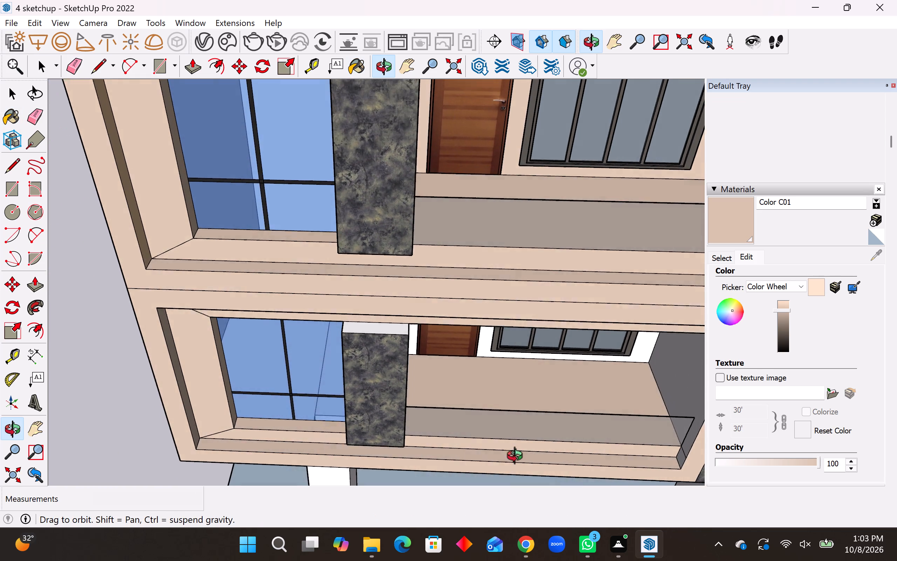
middle_drag(518, 458, 395, 355)
click(402, 324)
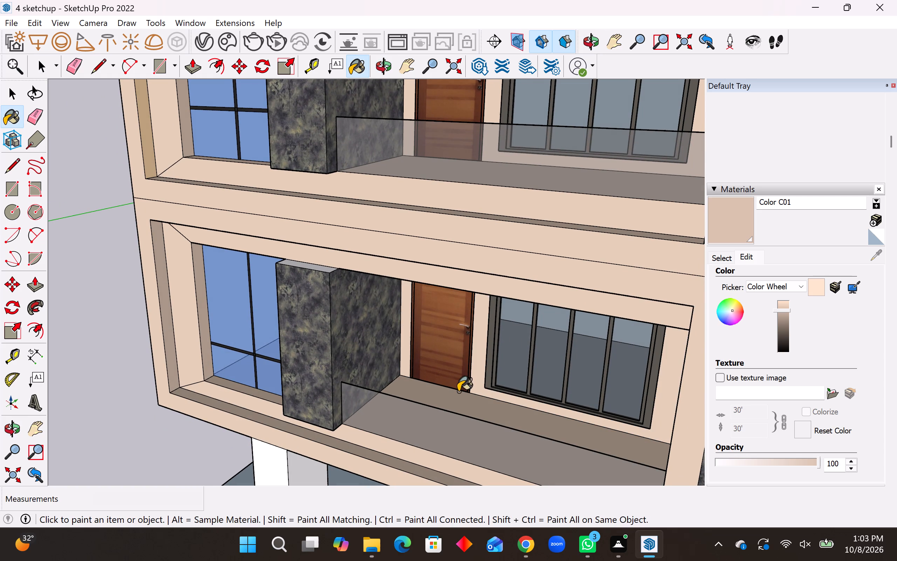
middle_drag(458, 392, 648, 375)
click(684, 311)
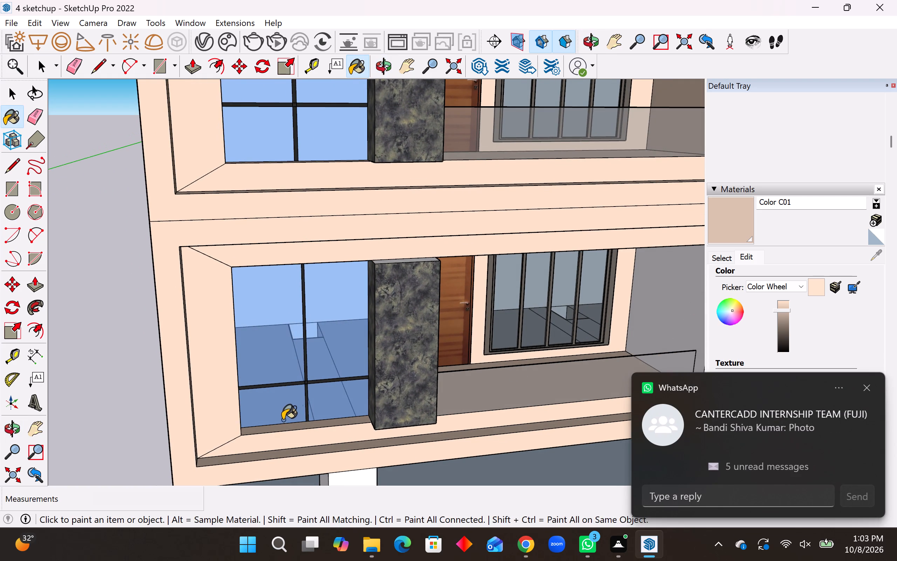
Paint the lowest balcony frame's remaining end reveals, the underside of its top edge and the strip above its window with Color C01.
scroll(280, 421, down, 6)
middle_drag(414, 378, 379, 366)
scroll(501, 439, up, 4)
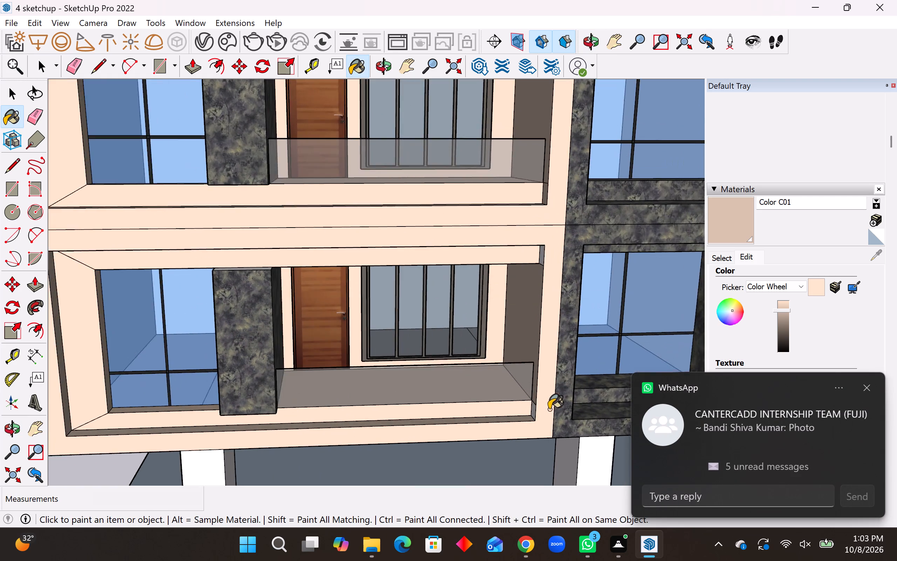
scroll(549, 410, up, 2)
click(529, 413)
middle_drag(476, 427, 567, 366)
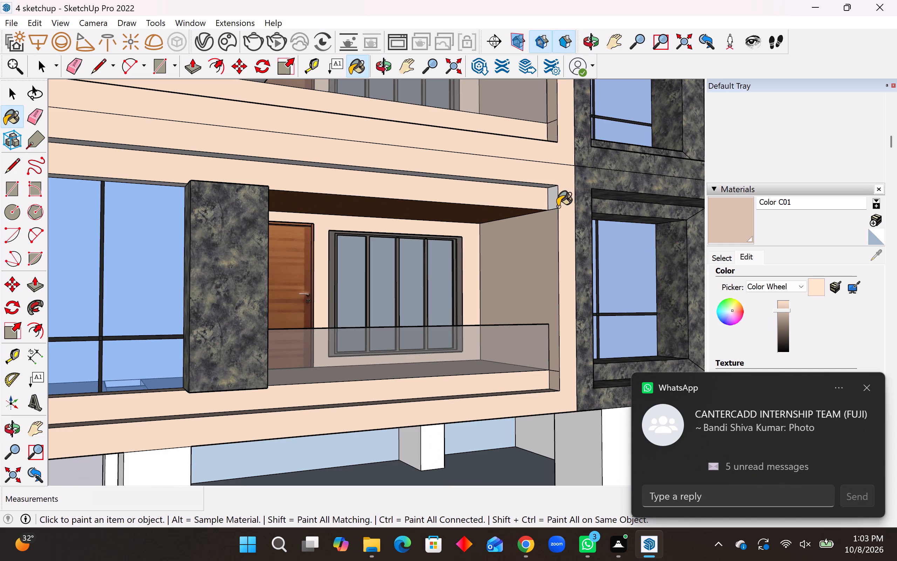
click(554, 204)
middle_drag(461, 202, 491, 129)
click(475, 164)
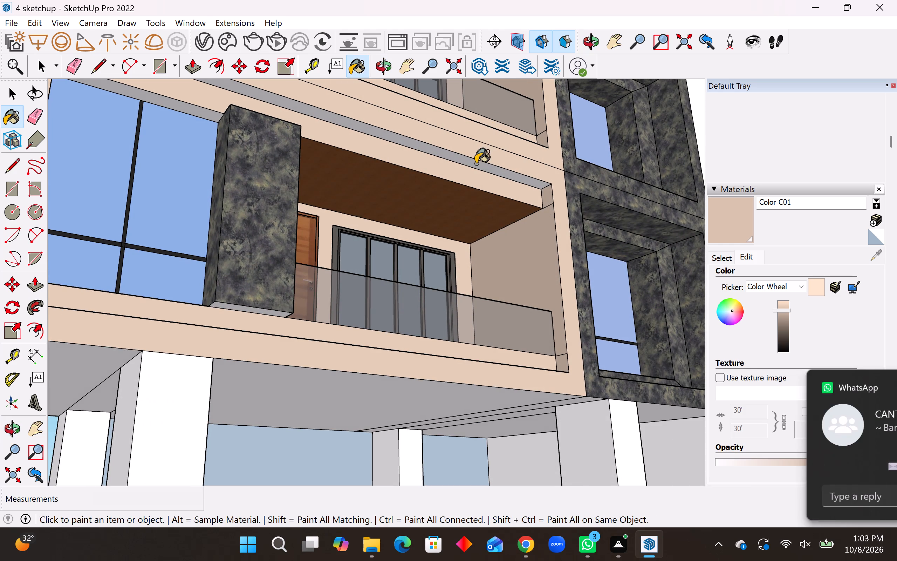
middle_drag(556, 190, 389, 168)
scroll(485, 243, down, 4)
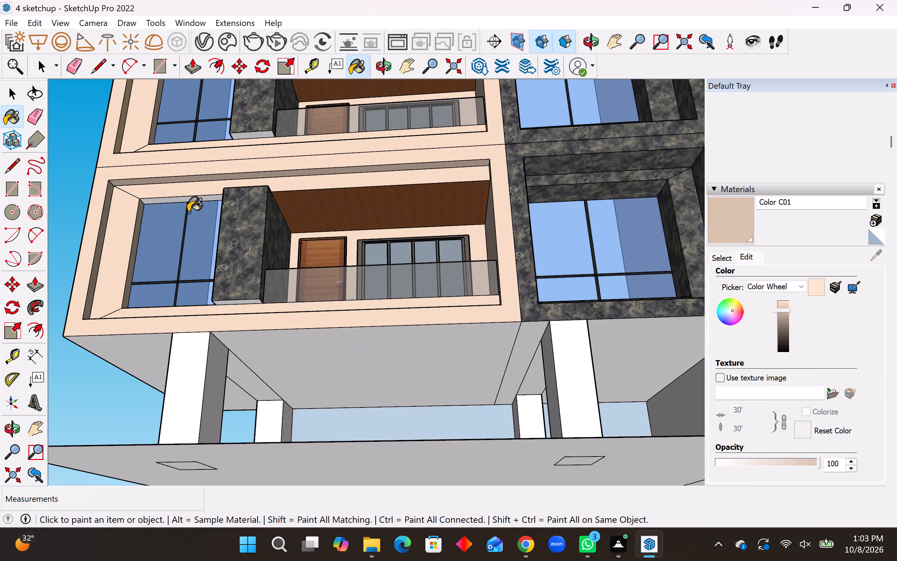
scroll(188, 212, up, 3)
click(181, 203)
Paint the underside of the top edge on the frame of the balcony one floor up with Color C01.
middle_drag(285, 213, 71, 232)
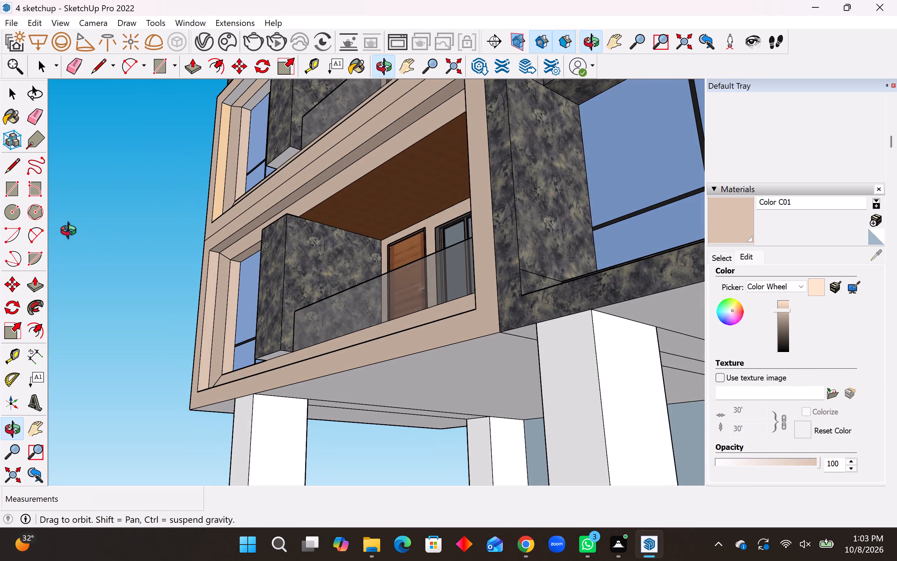
middle_drag(71, 232, 181, 198)
scroll(325, 186, down, 8)
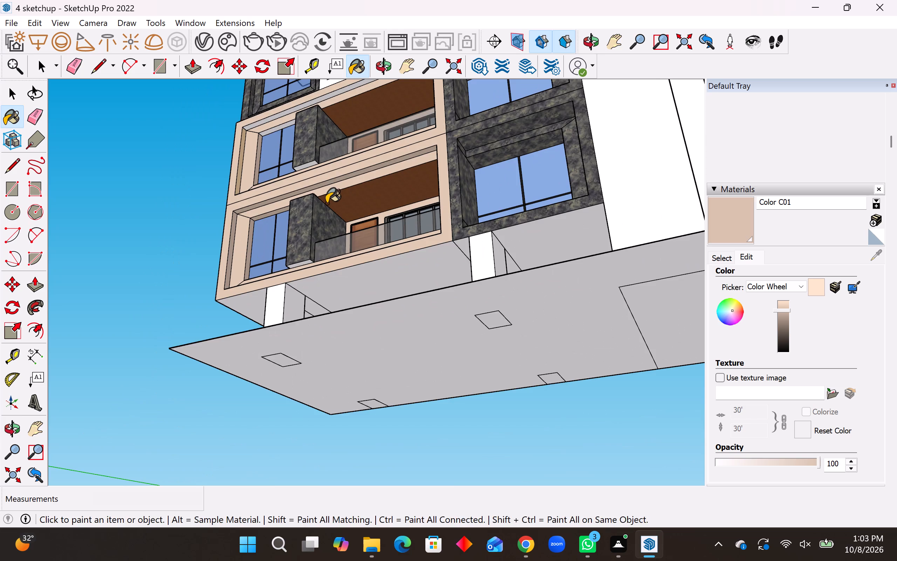
middle_drag(326, 208, 343, 337)
scroll(336, 188, down, 5)
scroll(349, 106, up, 7)
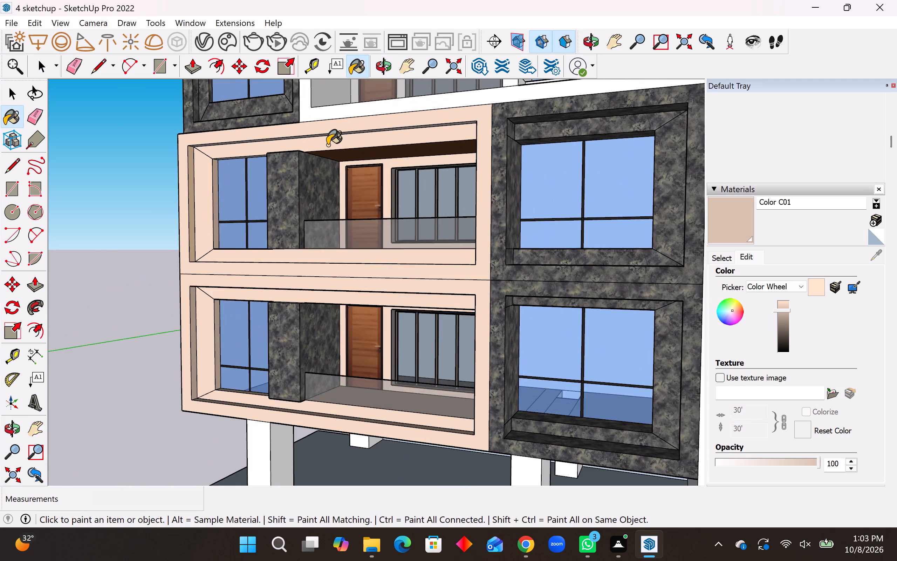
scroll(327, 145, up, 6)
middle_drag(321, 139, 324, 102)
middle_drag(327, 81, 328, 78)
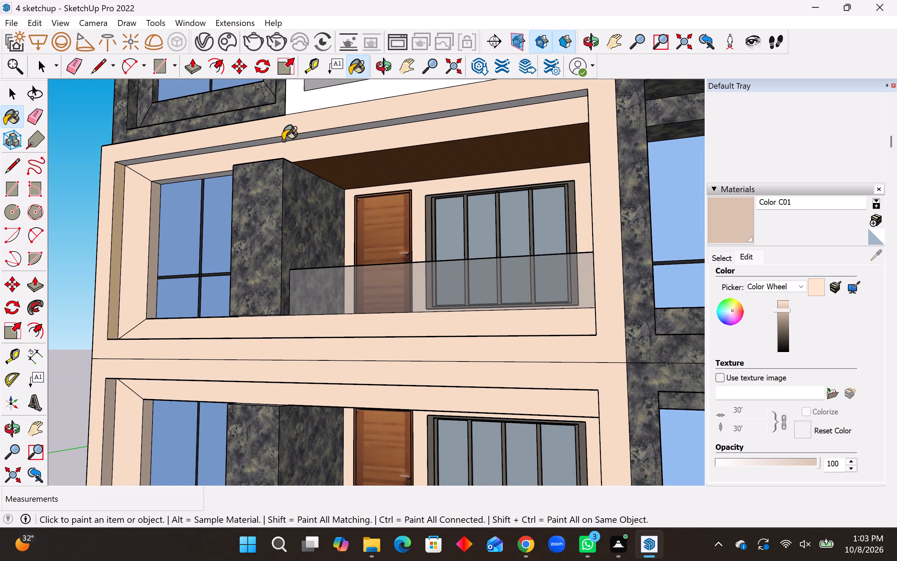
click(285, 137)
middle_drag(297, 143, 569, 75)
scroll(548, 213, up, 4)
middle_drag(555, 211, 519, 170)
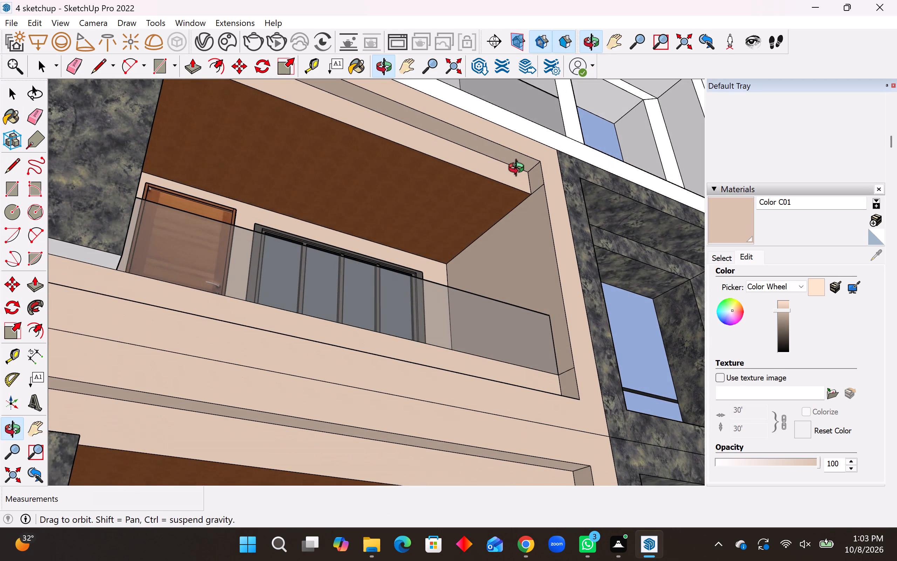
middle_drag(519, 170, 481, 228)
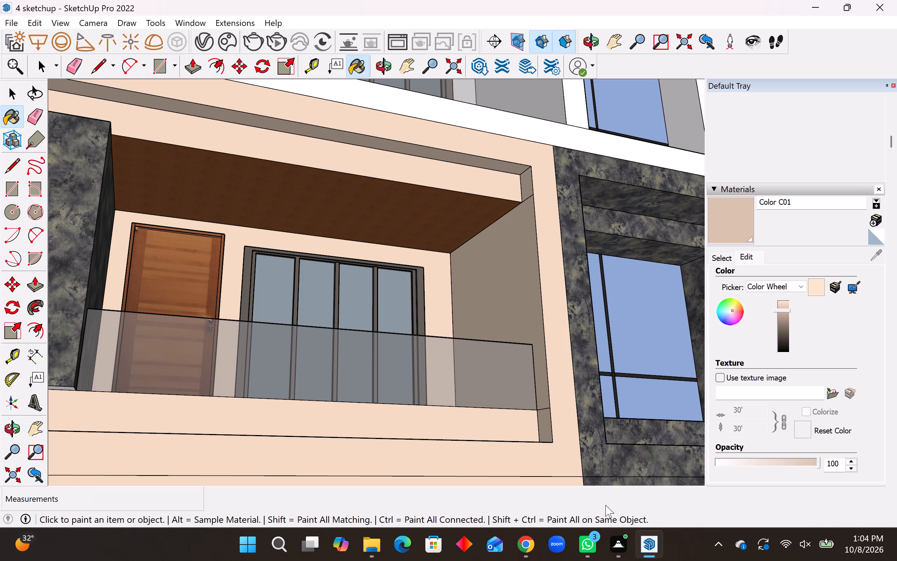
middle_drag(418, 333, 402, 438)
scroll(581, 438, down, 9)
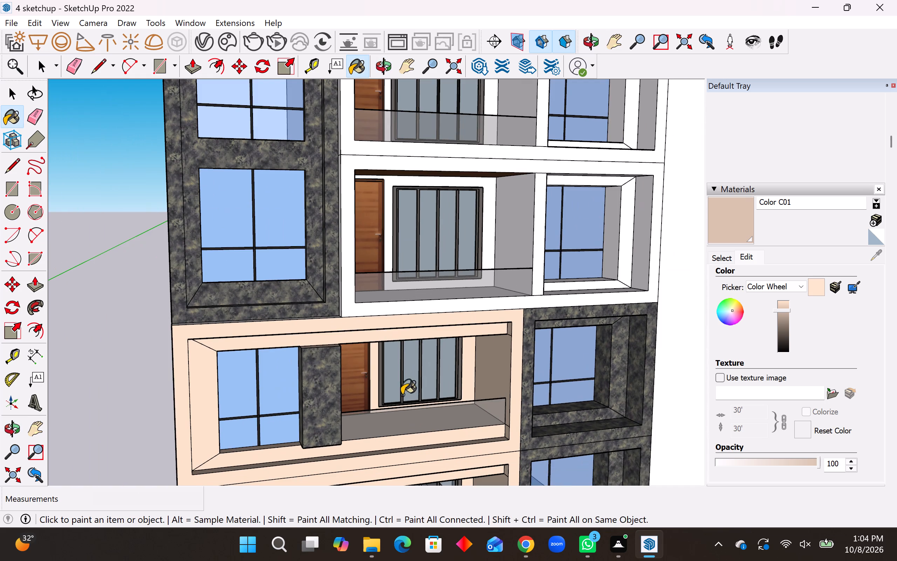
Paint the third-level balcony's front frame, back wall, both side walls and the post beside its window with Color C01.
scroll(402, 395, down, 1)
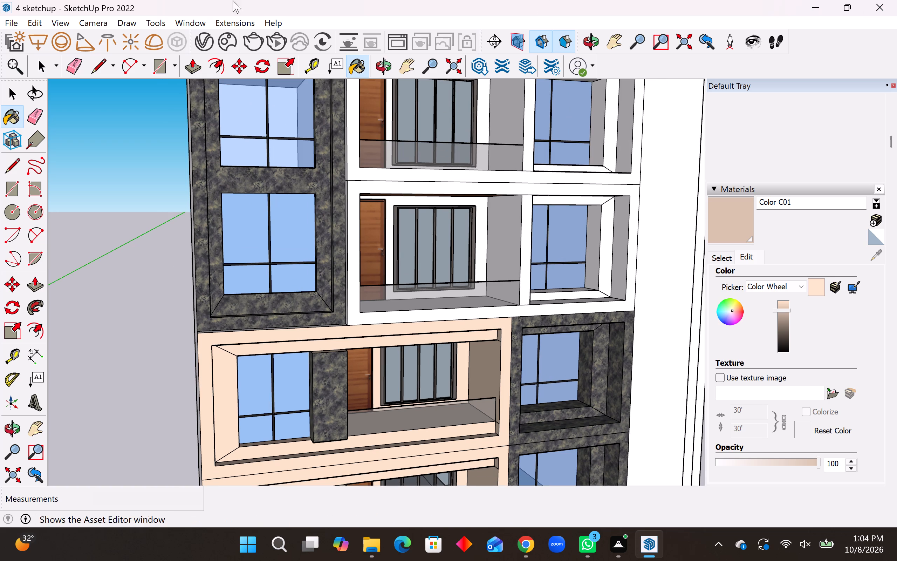
middle_drag(368, 367, 222, 347)
click(322, 318)
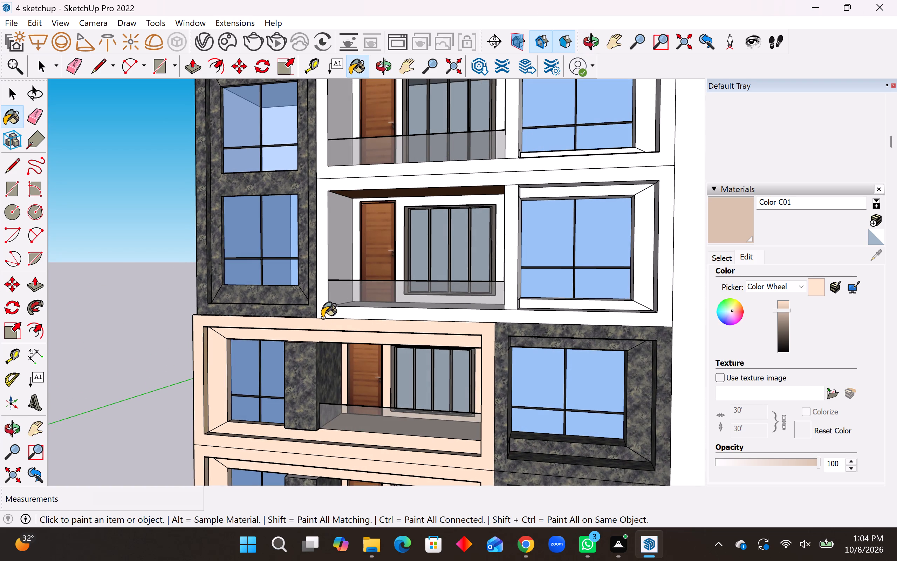
middle_drag(336, 285, 320, 283)
click(336, 263)
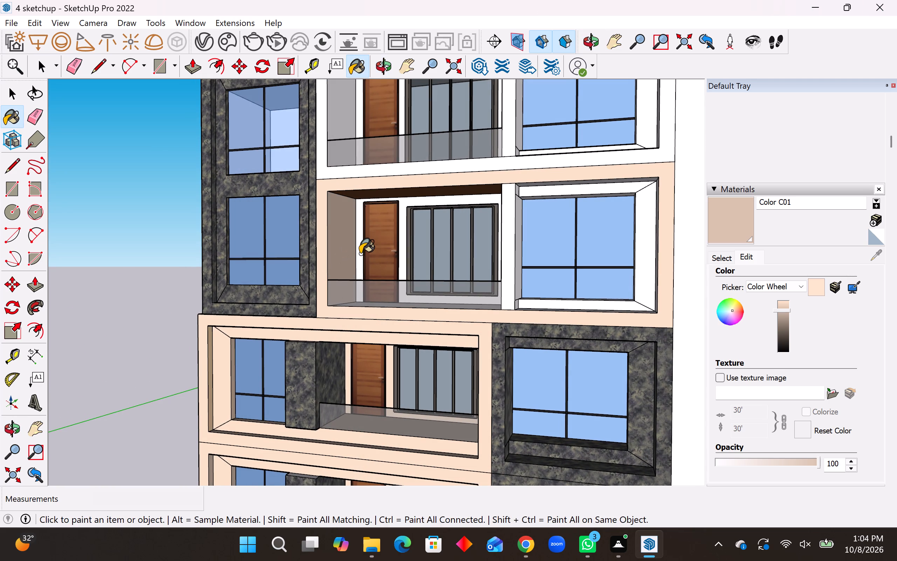
click(358, 254)
middle_drag(452, 282, 675, 281)
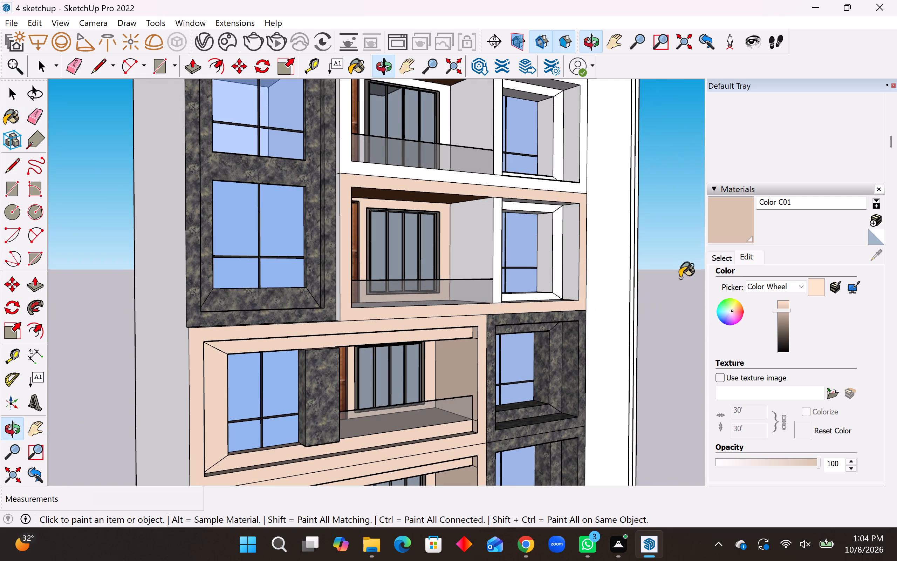
click(482, 242)
click(496, 264)
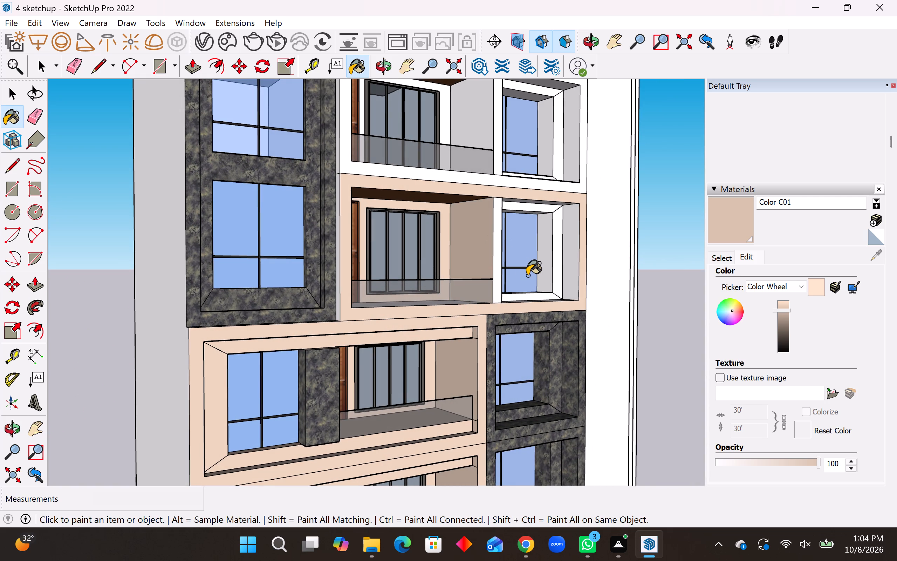
Paint the tall plain wall strip alongside the window bays with Color C01.
middle_drag(439, 296, 364, 256)
scroll(369, 362, down, 9)
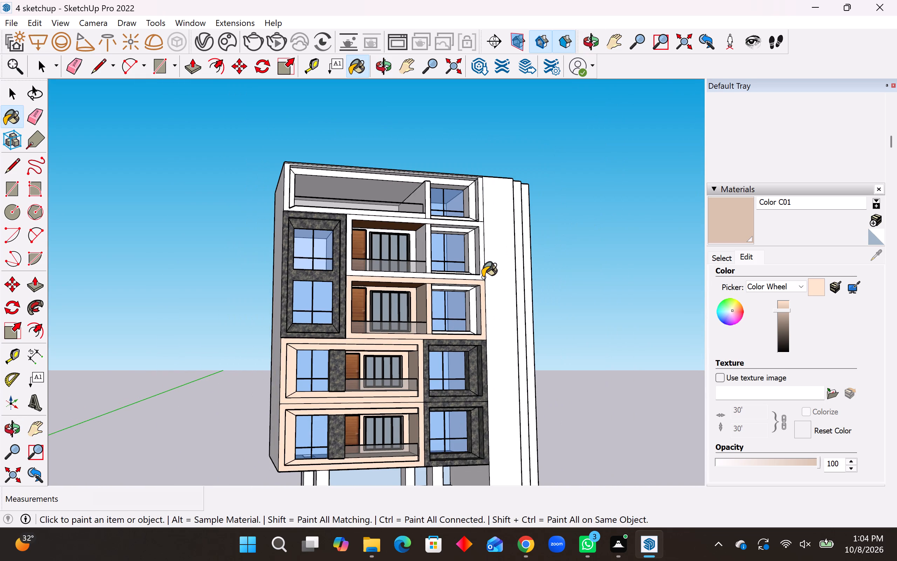
click(481, 277)
Paint the fourth-level balcony's front frame and the post between the balcony and window with Color C01.
middle_drag(506, 287, 478, 288)
scroll(467, 292, down, 1)
scroll(438, 284, up, 7)
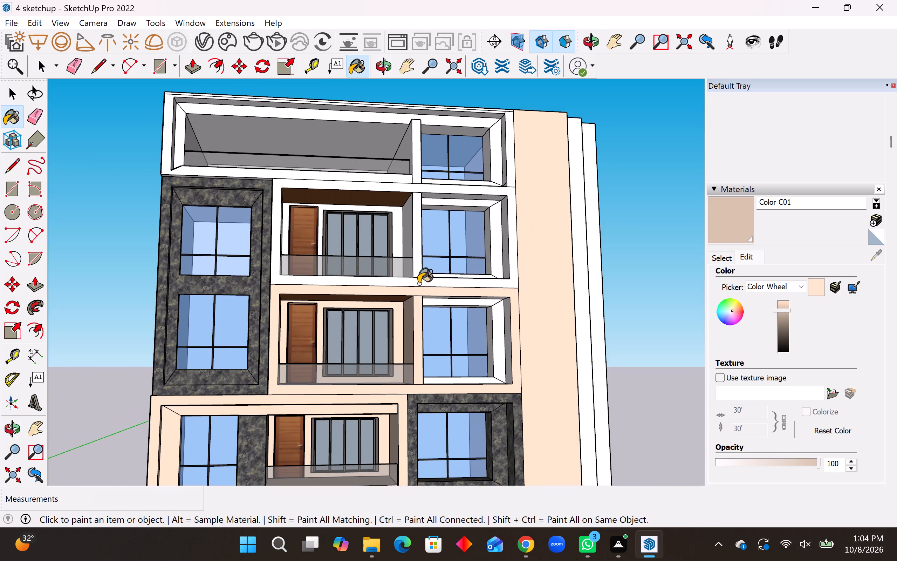
click(418, 284)
click(419, 265)
Paint the side and top faces and reveals of the recess around the fourth-level window with Color C01.
middle_drag(510, 265, 529, 250)
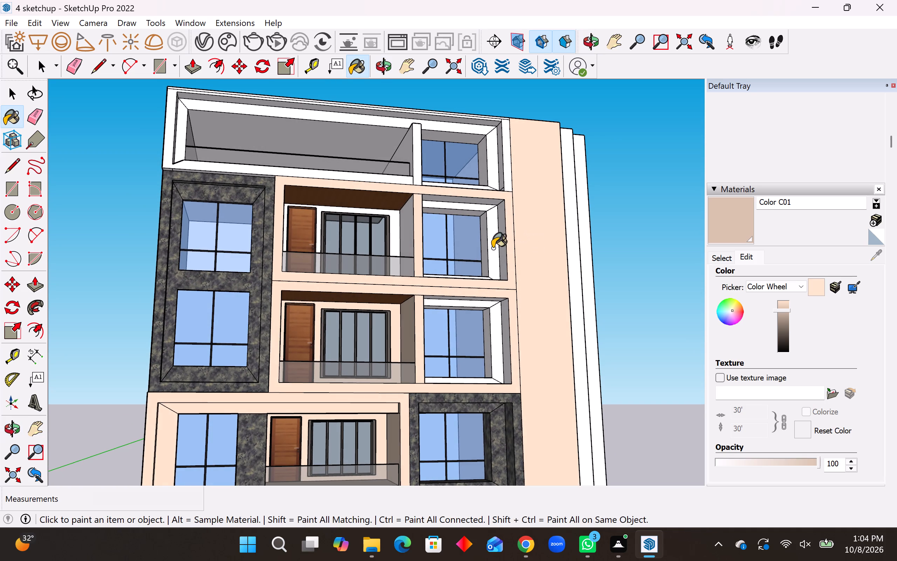
click(492, 248)
click(501, 248)
click(473, 209)
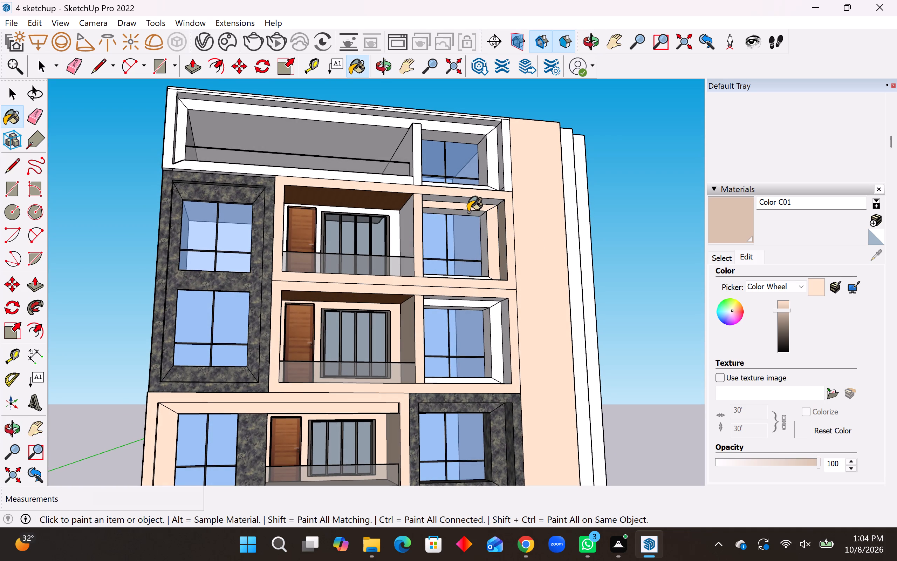
click(467, 212)
scroll(469, 211, up, 7)
click(477, 191)
middle_drag(469, 215, 354, 184)
click(340, 194)
click(331, 211)
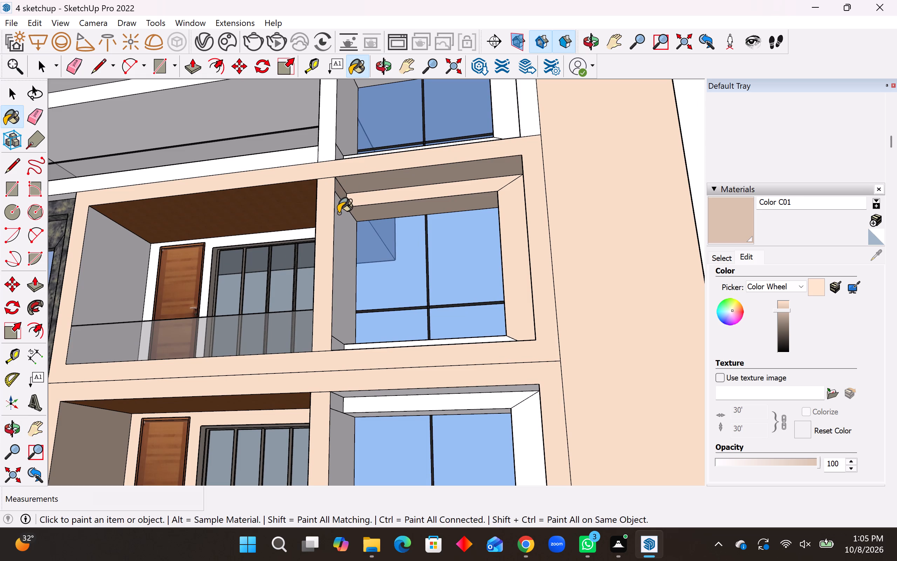
click(338, 213)
click(335, 343)
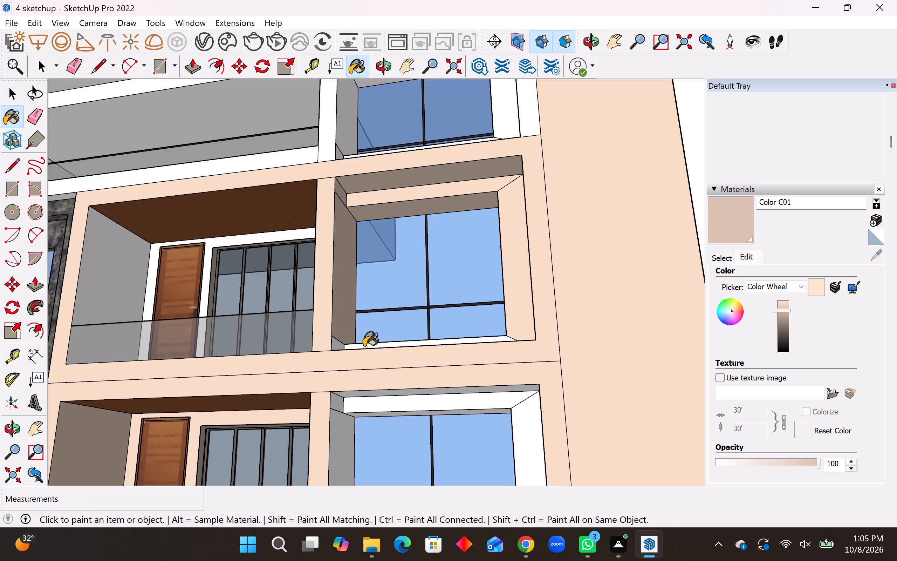
Paint the fourth-level window recess's bottom ledge, sill and remaining inner side reveal with Color C01.
click(363, 347)
middle_drag(369, 337, 419, 480)
middle_click(419, 480)
click(401, 361)
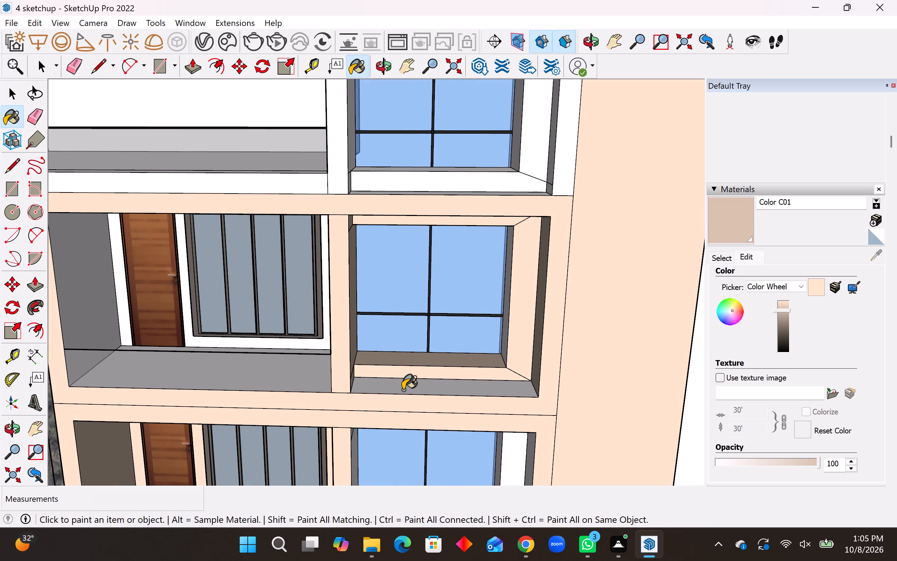
click(403, 390)
middle_drag(530, 309, 530, 195)
middle_drag(565, 160, 630, 151)
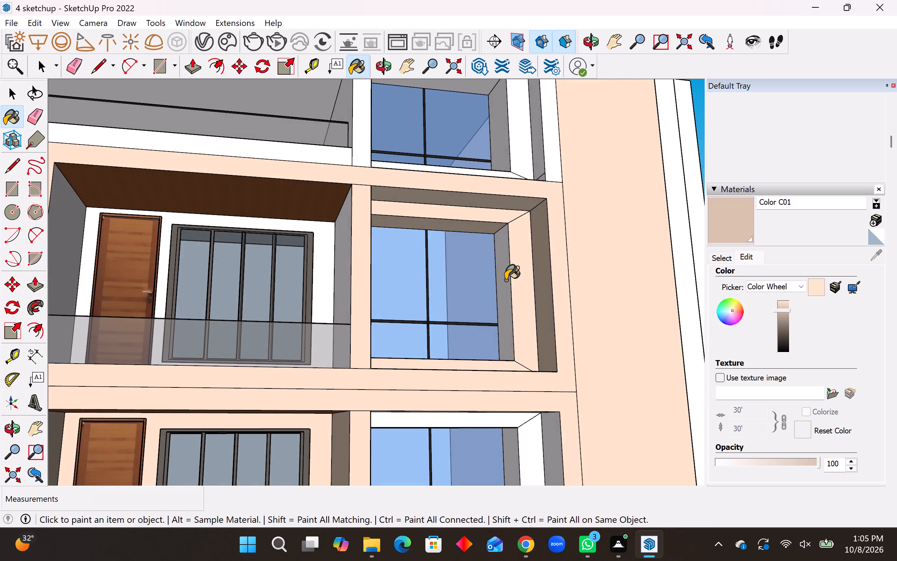
middle_drag(505, 276, 528, 209)
click(499, 277)
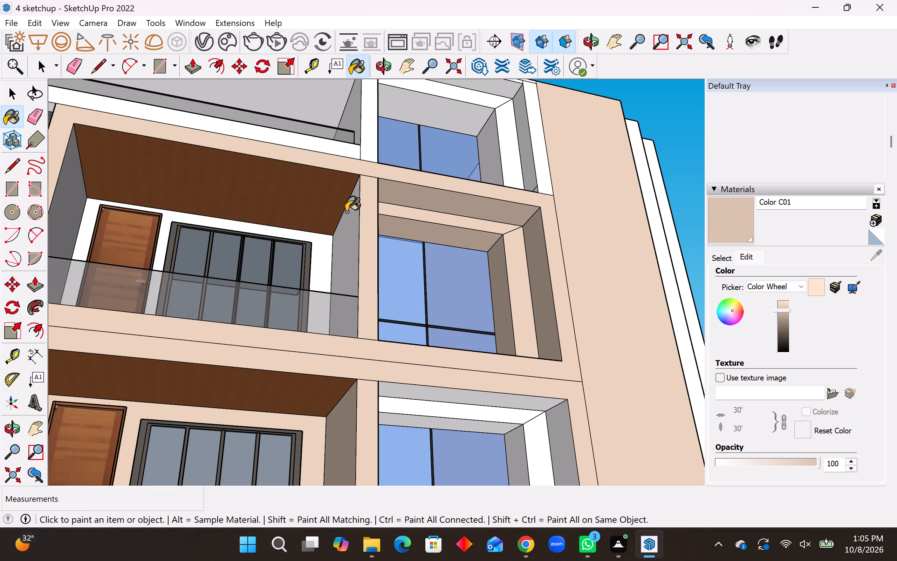
Paint the fourth-level balcony's two side walls and back wall with Color C01.
click(349, 216)
click(304, 235)
middle_drag(332, 237, 307, 249)
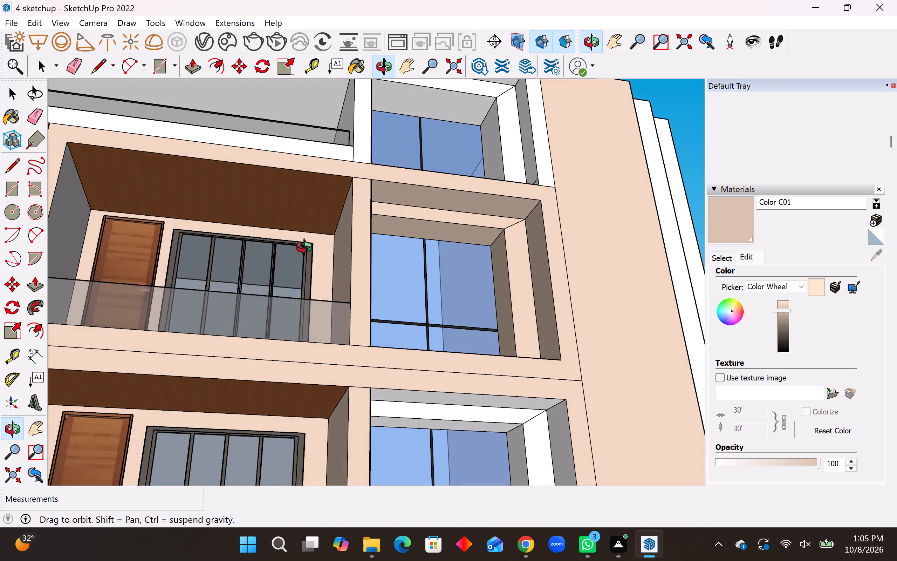
middle_drag(307, 249, 303, 250)
click(65, 227)
Paint the floors of the fourth-level and third-level balconies with Color C01.
scroll(319, 237, down, 4)
middle_drag(319, 244, 280, 402)
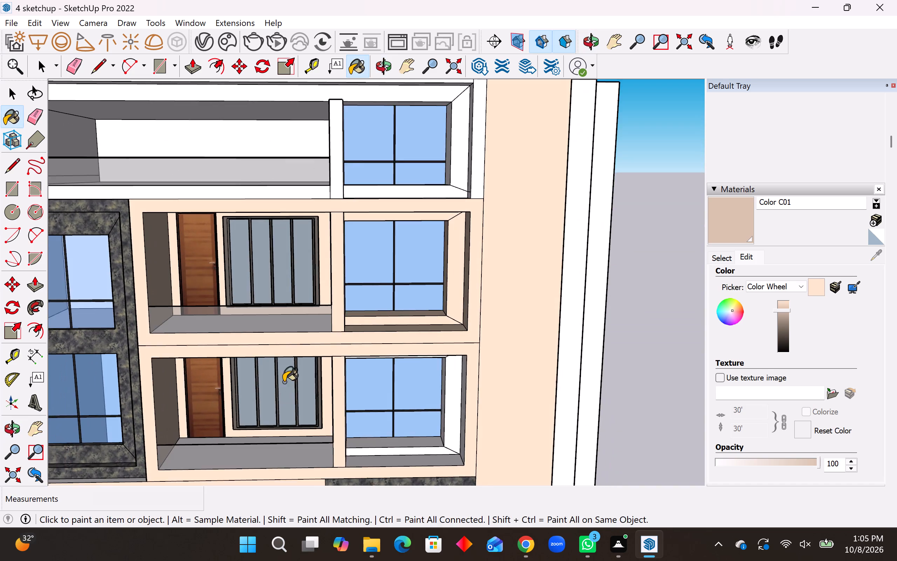
scroll(314, 353, down, 4)
scroll(200, 329, up, 7)
middle_drag(260, 341, 251, 408)
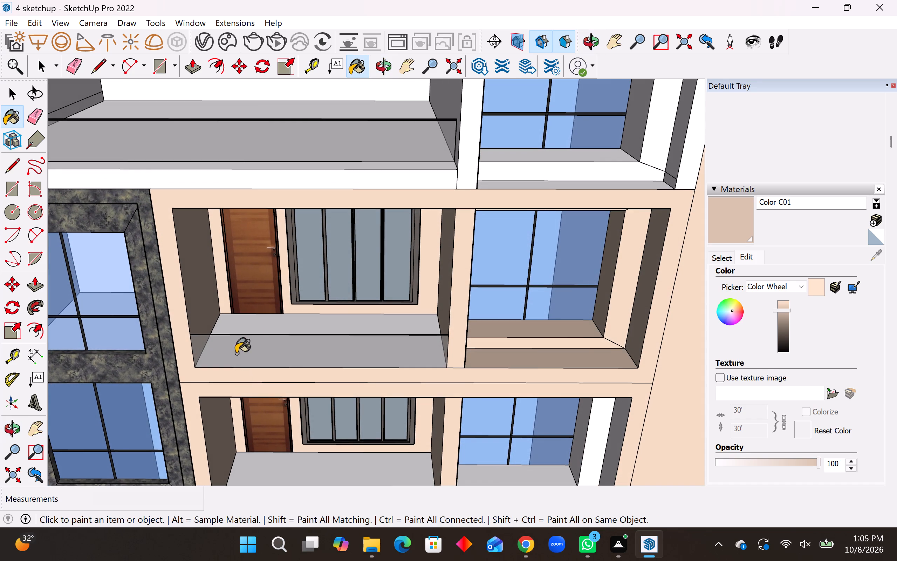
click(252, 330)
scroll(258, 333, down, 8)
click(286, 404)
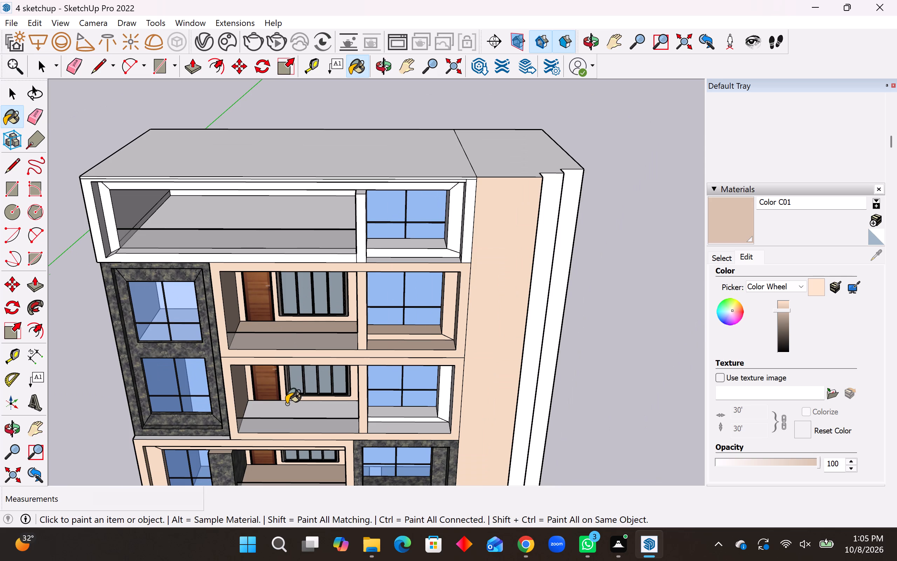
Paint the third-level window recess's bottom, side and top faces and its outer side and bottom reveals with Color C01.
middle_drag(293, 386, 355, 286)
scroll(364, 312, down, 5)
scroll(390, 394, up, 7)
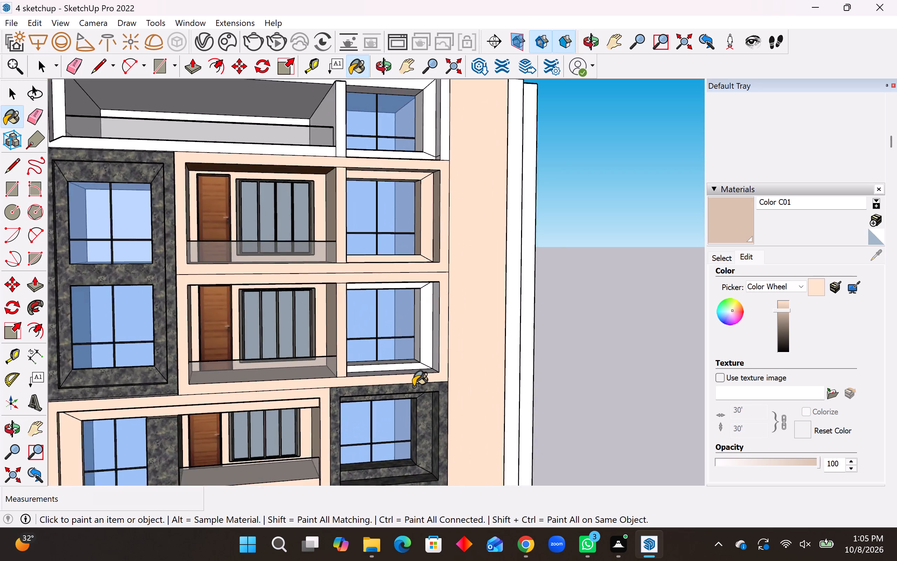
scroll(413, 386, up, 5)
middle_drag(362, 370, 351, 381)
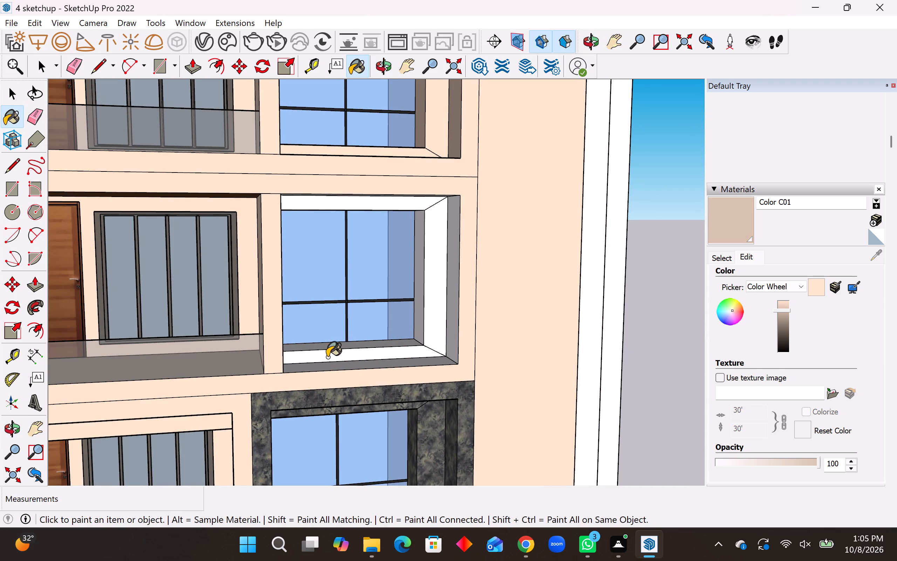
click(327, 357)
click(426, 328)
click(452, 324)
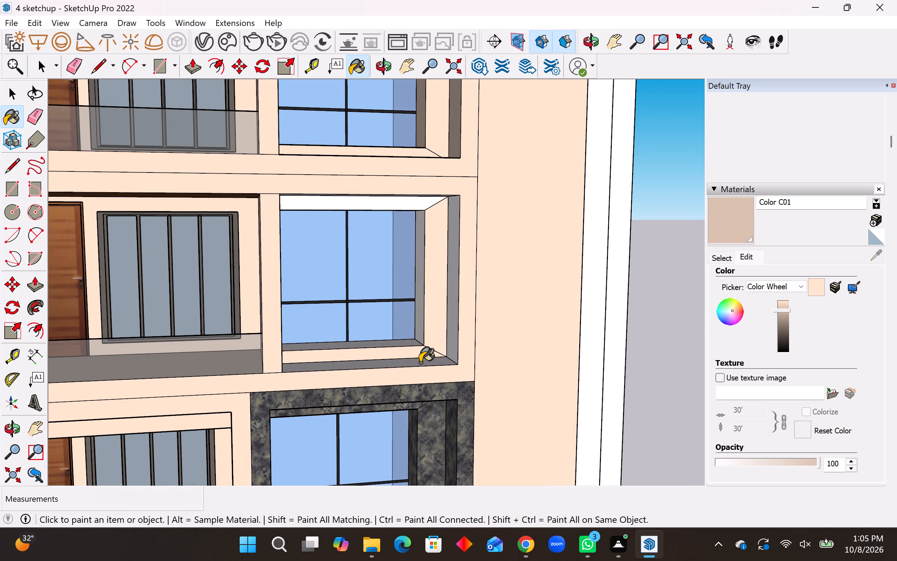
click(420, 363)
click(409, 200)
Paint the third-level window recess's top undersides, inner side reveal, post-side reveal, sill and leftover corner pieces with Color C01.
middle_drag(420, 200, 416, 117)
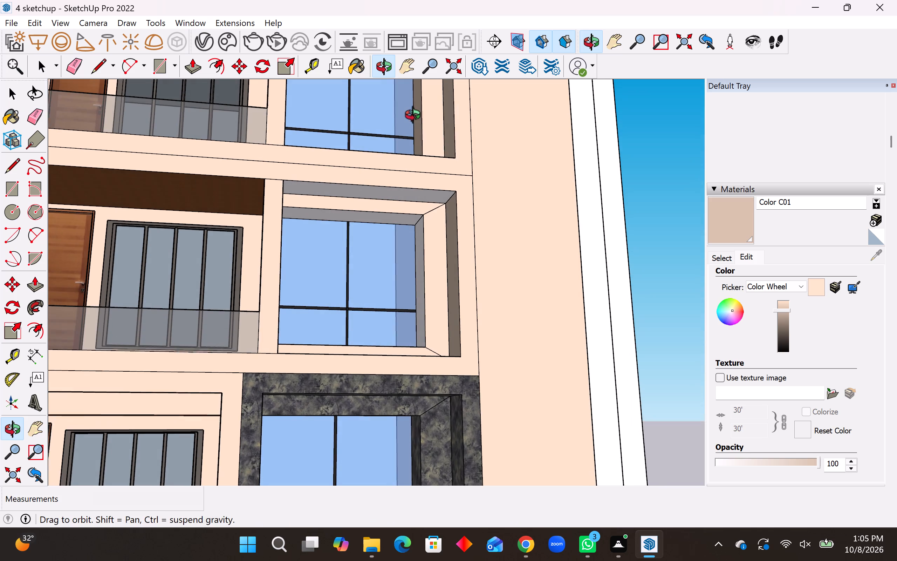
middle_drag(416, 117, 416, 116)
click(426, 189)
click(424, 195)
middle_drag(411, 241, 421, 170)
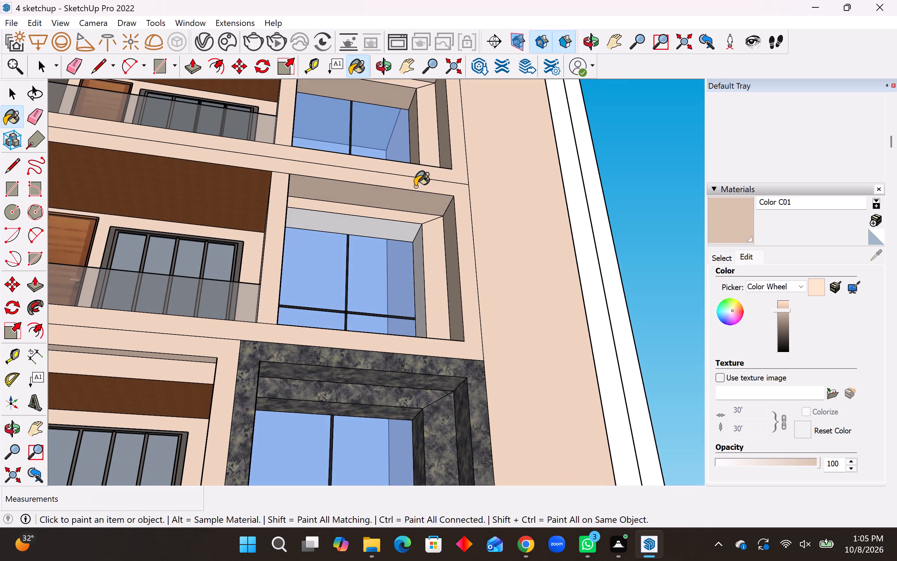
click(377, 224)
click(418, 258)
middle_drag(427, 264, 407, 280)
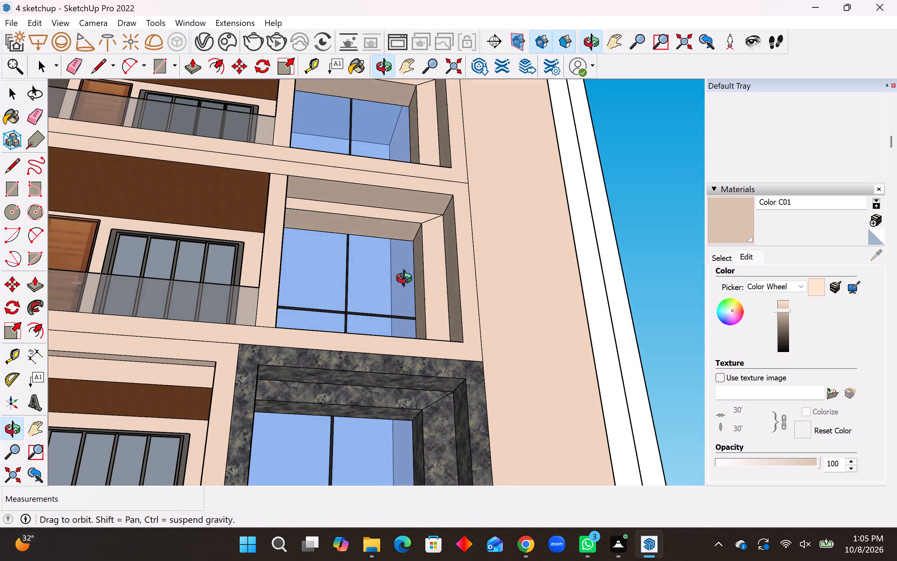
middle_drag(407, 280, 267, 437)
click(282, 327)
click(276, 361)
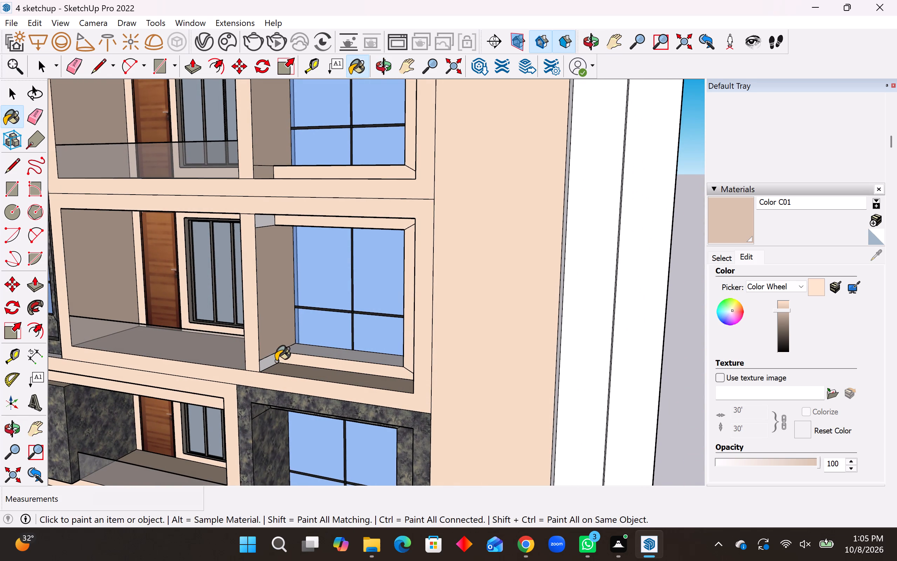
click(291, 351)
click(269, 224)
Examine the painted balconies, window recesses and stone bays from several angles for surfaces still unpainted.
scroll(276, 368, down, 5)
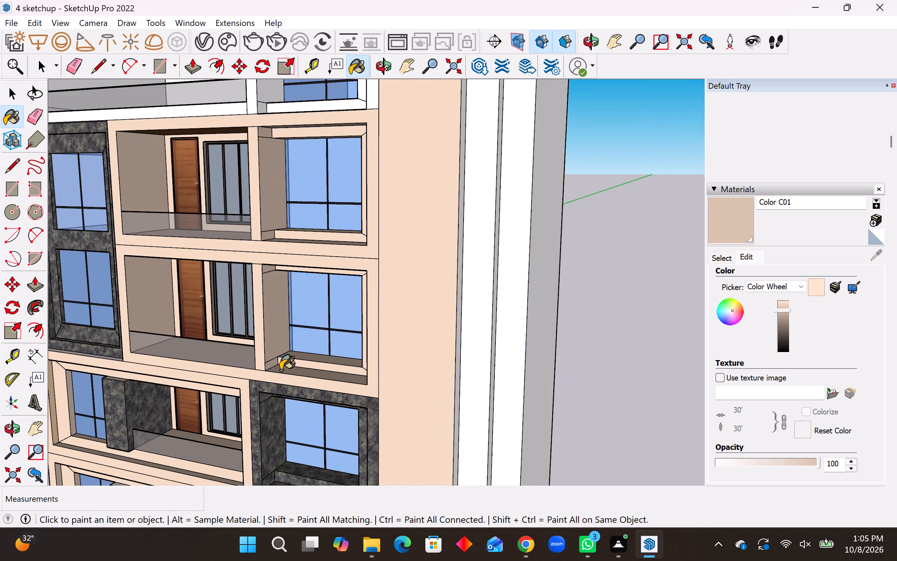
scroll(280, 370, down, 2)
middle_drag(280, 228, 533, 160)
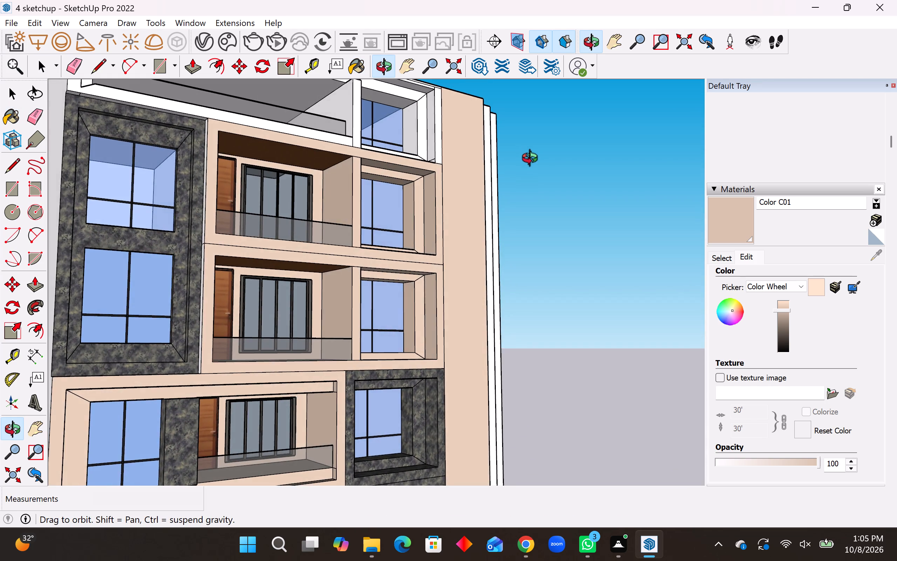
middle_drag(533, 160, 496, 141)
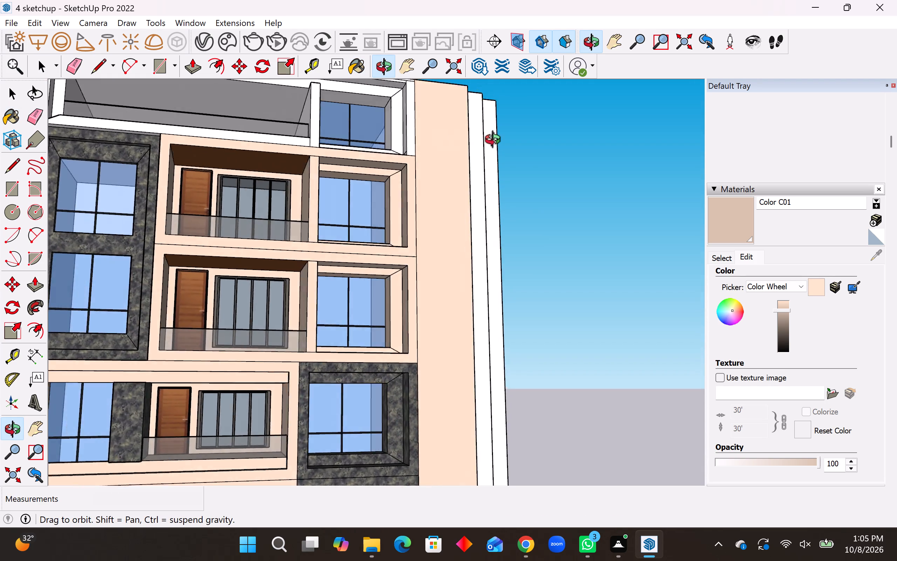
middle_drag(496, 141, 453, 142)
scroll(443, 148, down, 5)
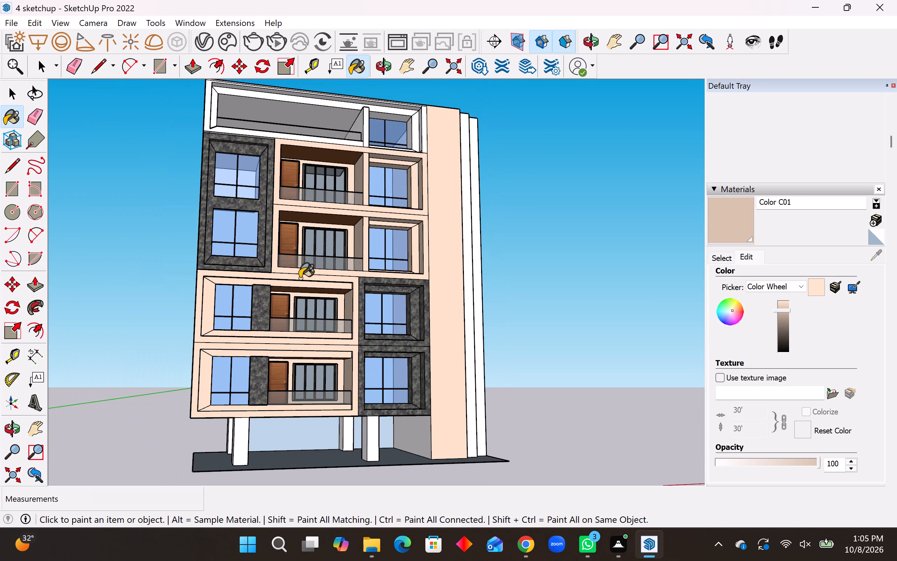
middle_drag(299, 278, 84, 276)
scroll(392, 224, up, 8)
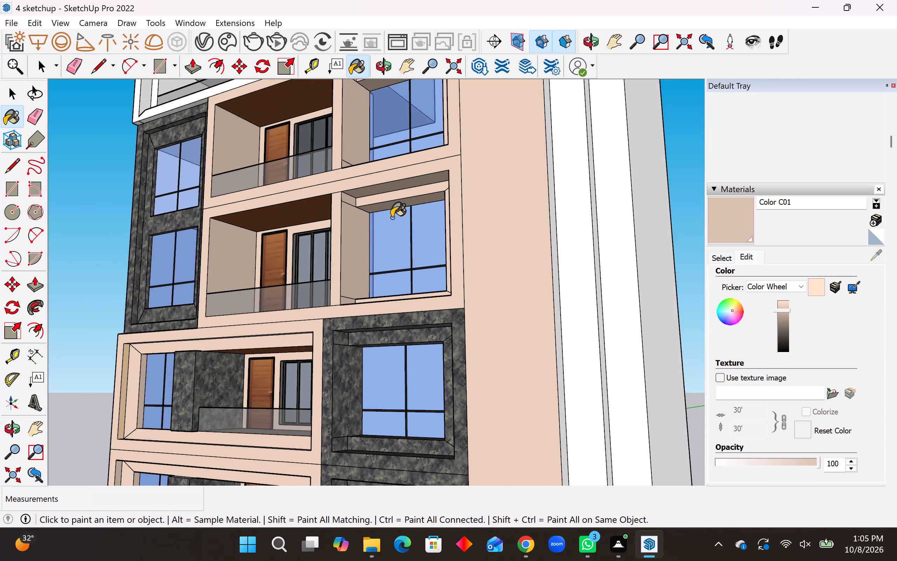
scroll(395, 214, down, 5)
middle_drag(392, 263, 529, 257)
middle_drag(554, 262, 742, 264)
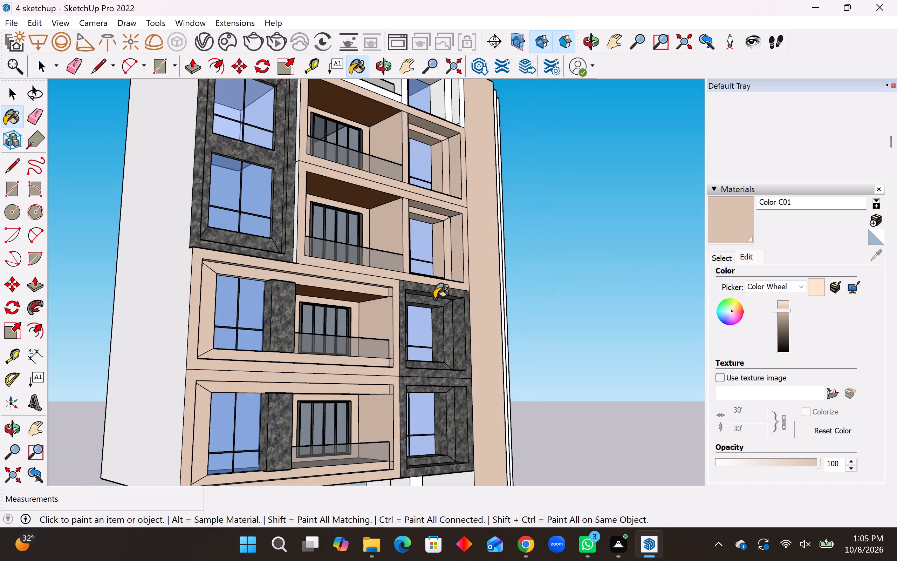
scroll(392, 305, up, 9)
middle_drag(408, 306, 322, 299)
middle_drag(310, 256, 290, 189)
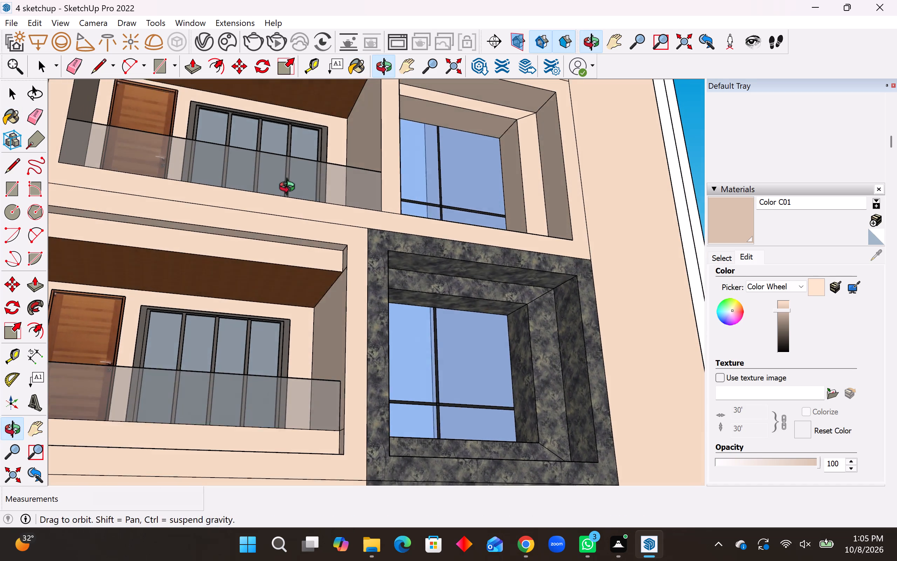
middle_drag(290, 189, 288, 177)
scroll(413, 253, down, 6)
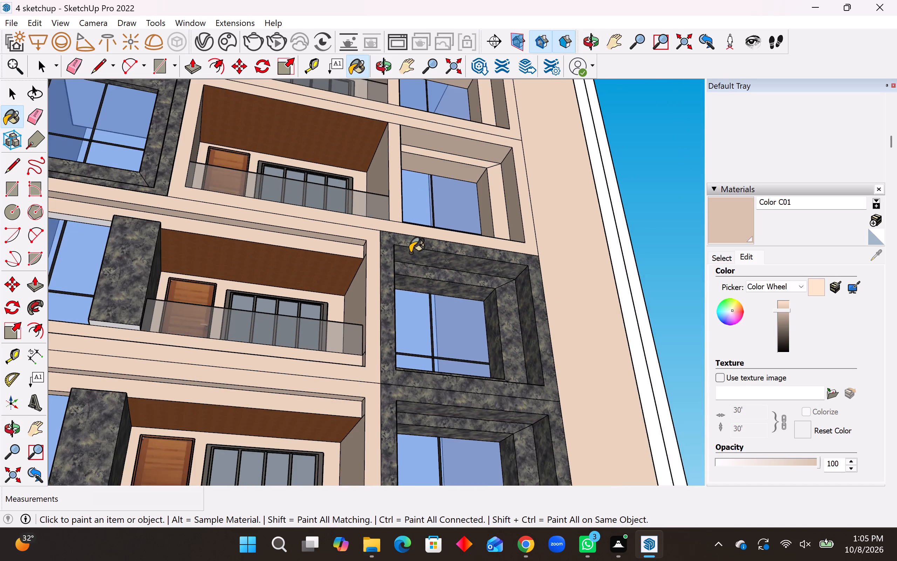
scroll(410, 253, down, 3)
middle_drag(275, 359, 440, 407)
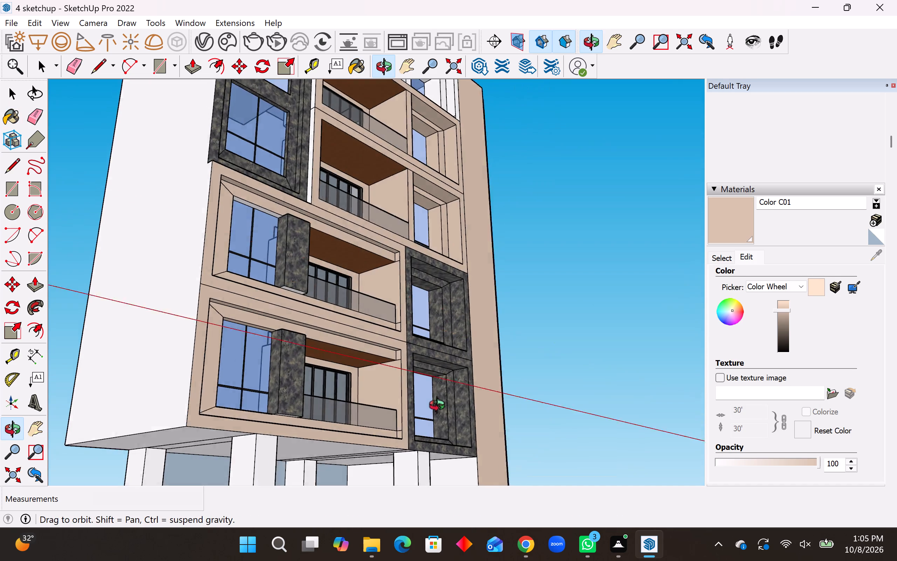
middle_drag(440, 407, 446, 410)
middle_drag(428, 398, 142, 407)
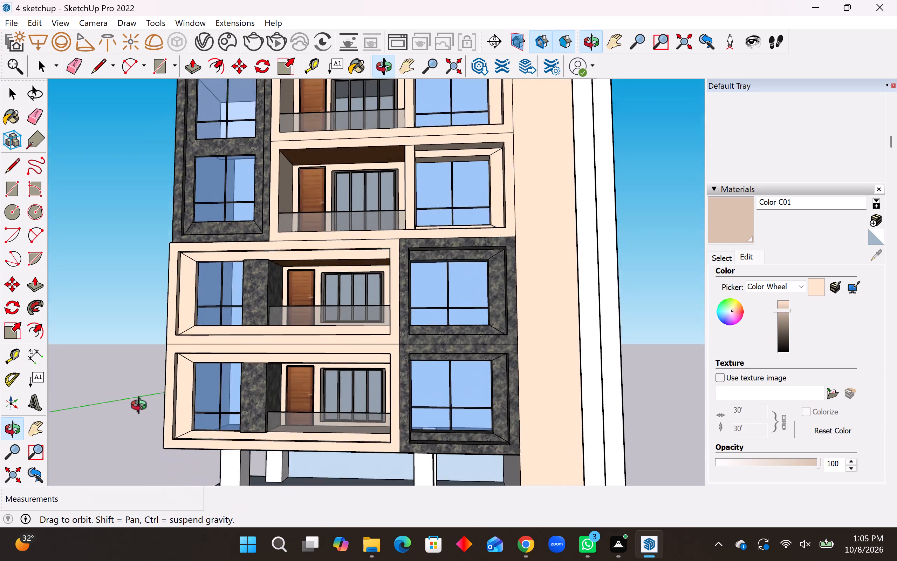
Examine the whole facade from several angles for surfaces still unpainted, including the top level.
middle_drag(142, 407, 190, 318)
middle_drag(217, 316, 187, 376)
scroll(186, 377, down, 6)
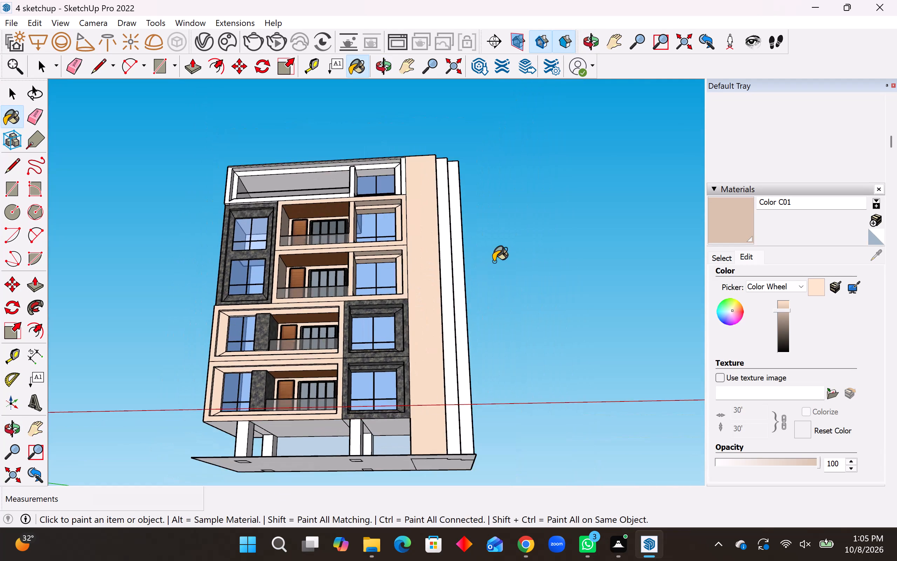
middle_drag(492, 256, 701, 353)
scroll(386, 232, up, 6)
middle_drag(431, 257, 385, 297)
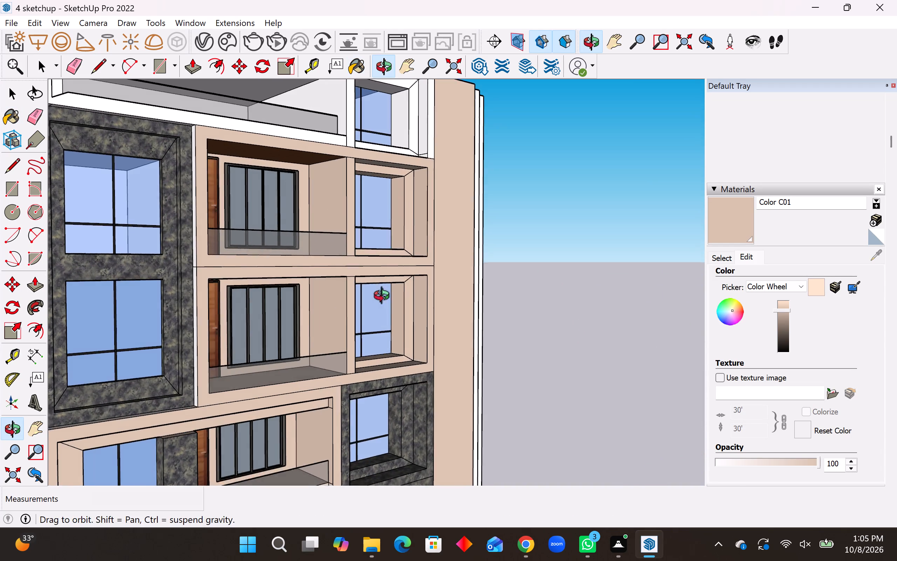
middle_drag(385, 297, 306, 326)
scroll(376, 273, down, 4)
scroll(479, 52, up, 4)
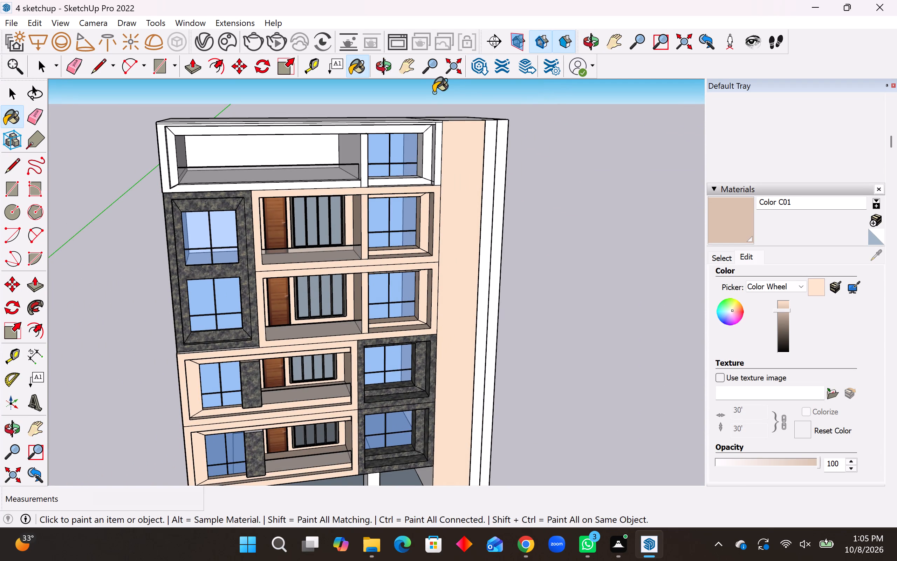
Paint the top level's dividing post, upper front frame, and window-recess side faces, reveals, sill and corner pieces with Color C01.
scroll(433, 93, up, 7)
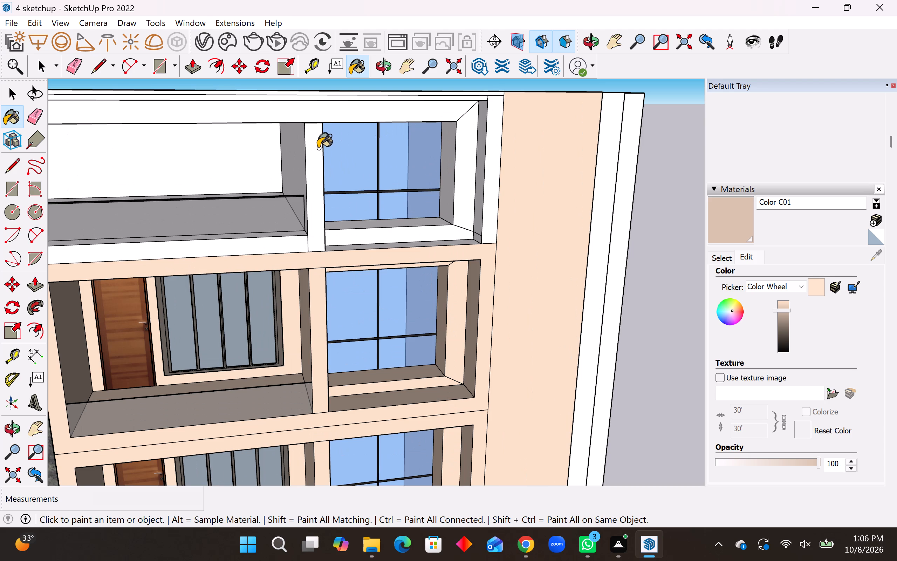
click(314, 151)
click(315, 109)
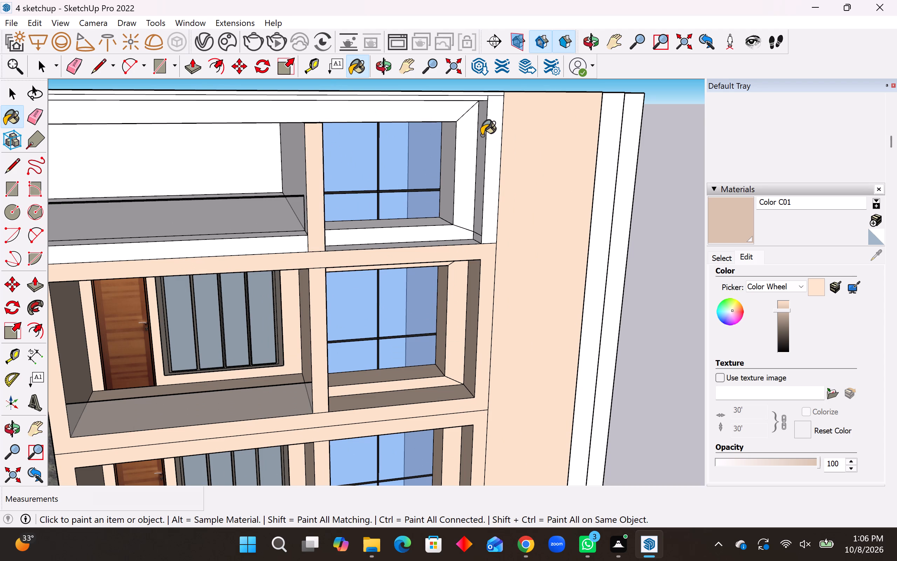
click(491, 130)
click(477, 138)
click(468, 141)
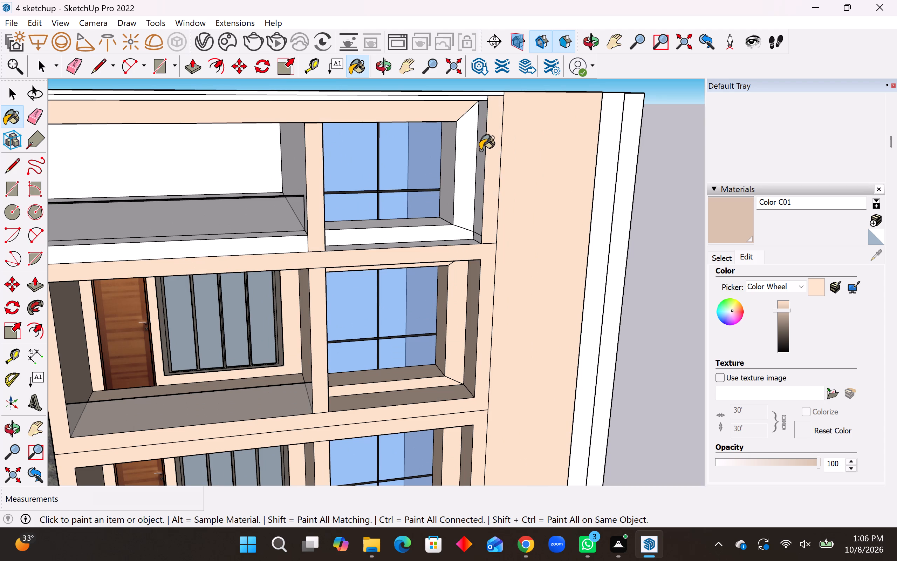
click(480, 150)
click(432, 236)
click(426, 223)
click(446, 206)
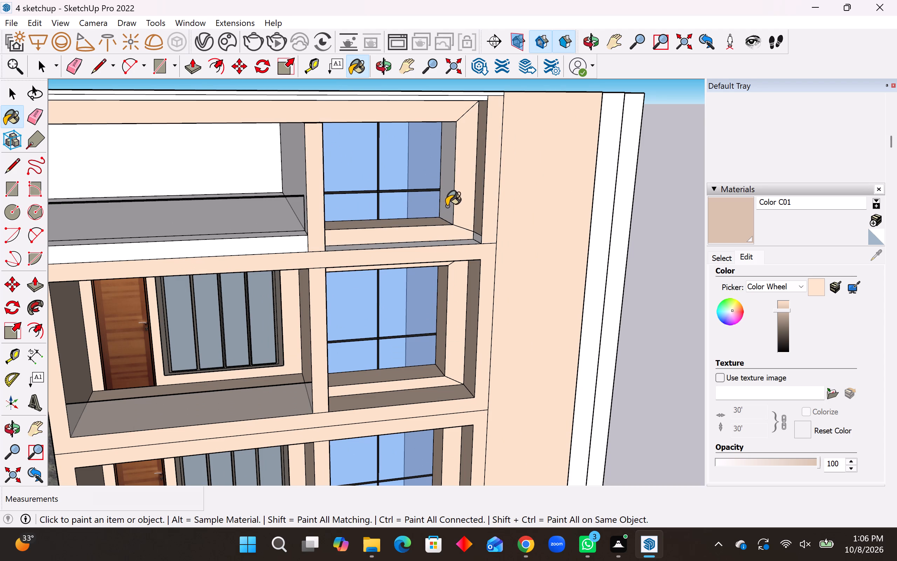
click(450, 236)
click(452, 243)
click(478, 237)
Paint the window-facing side of the top-level post, its lower piece and the recess's upper underside with Color C01.
middle_drag(487, 235, 462, 228)
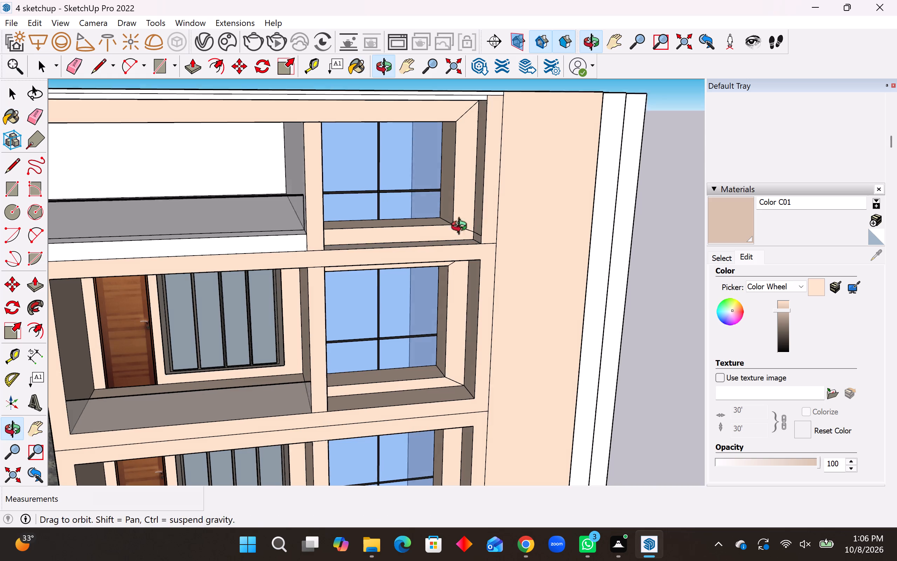
middle_drag(462, 228, 274, 202)
click(322, 183)
click(311, 233)
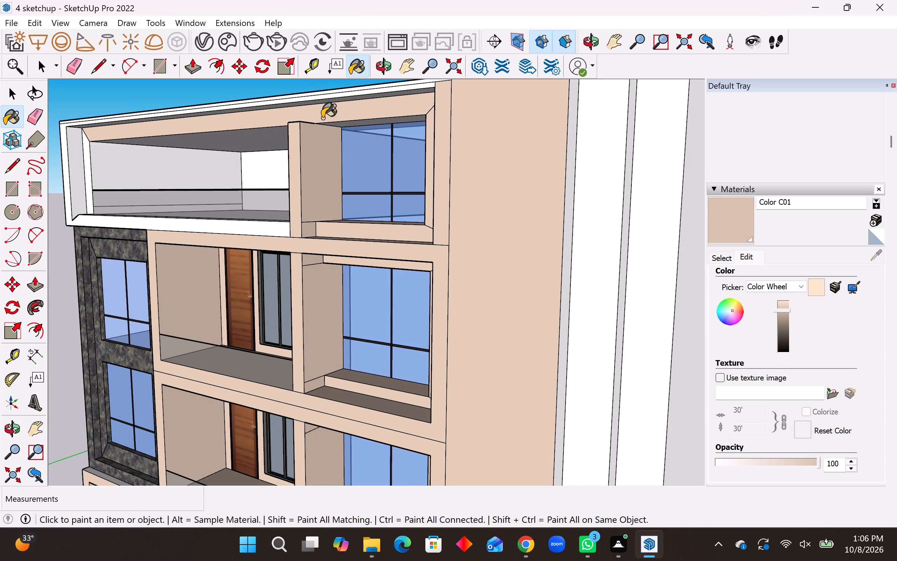
middle_drag(352, 149, 424, 62)
click(389, 106)
Paint the top-level frame's front, bevelled and inner faces at the open balcony's far end with Color C01.
middle_drag(411, 174, 500, 348)
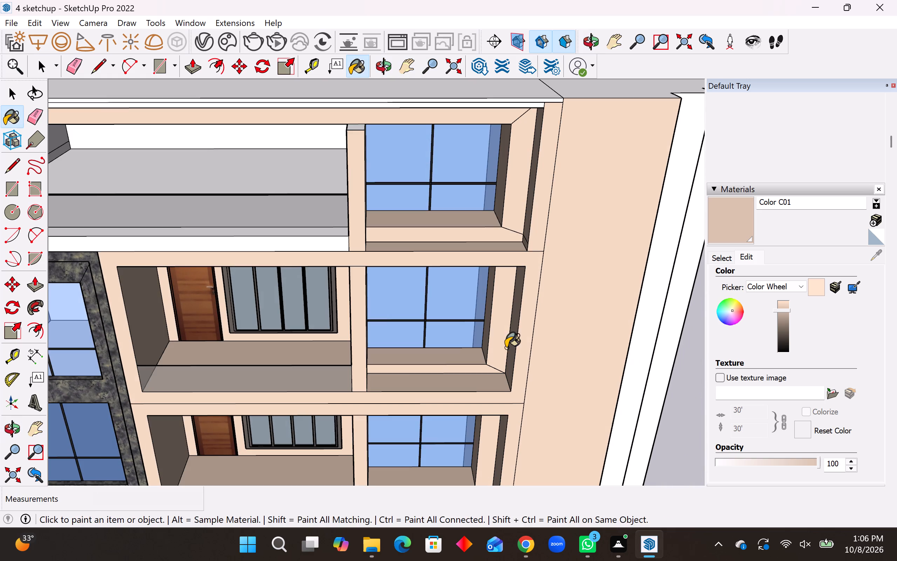
middle_drag(529, 273, 586, 173)
scroll(566, 226, down, 6)
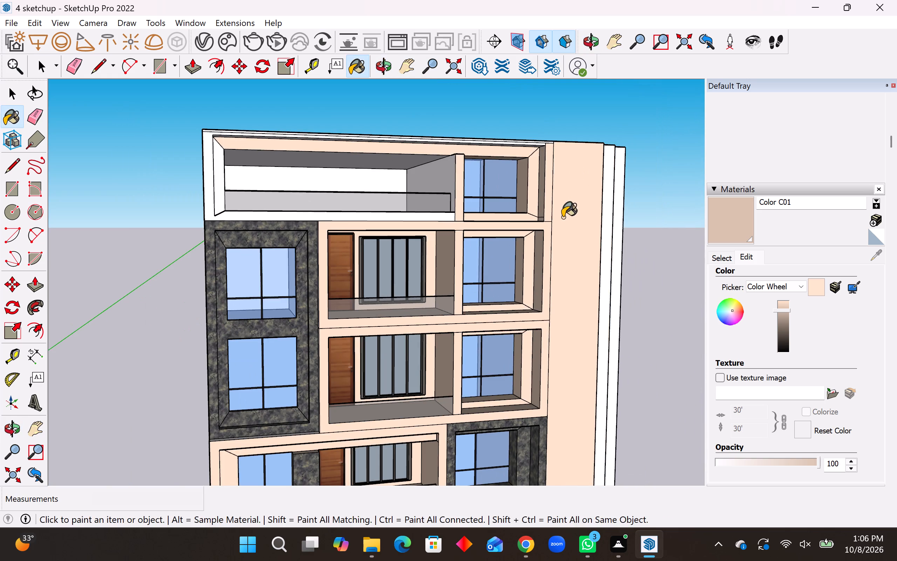
middle_drag(562, 217, 337, 207)
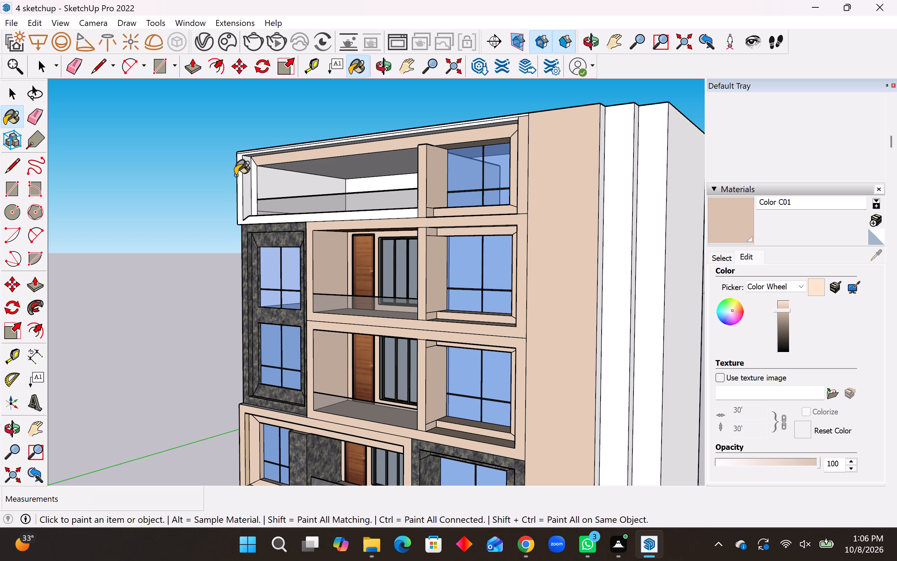
click(238, 173)
middle_drag(241, 170, 325, 148)
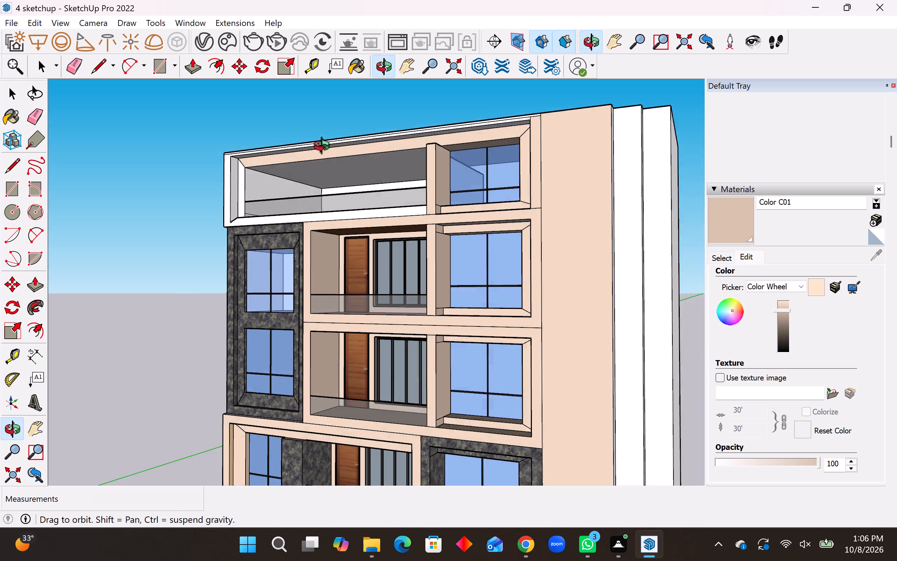
middle_drag(325, 148, 386, 148)
click(204, 163)
click(219, 164)
click(209, 169)
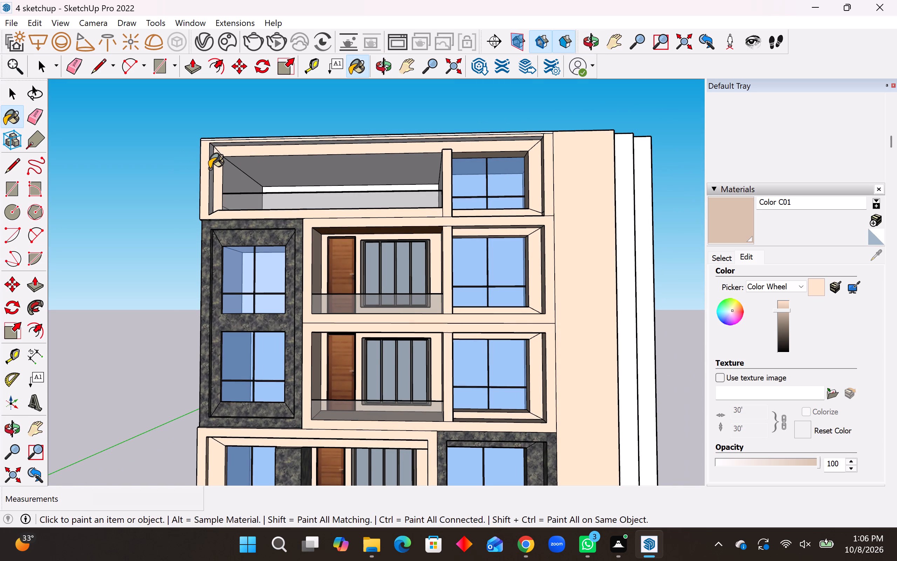
click(212, 168)
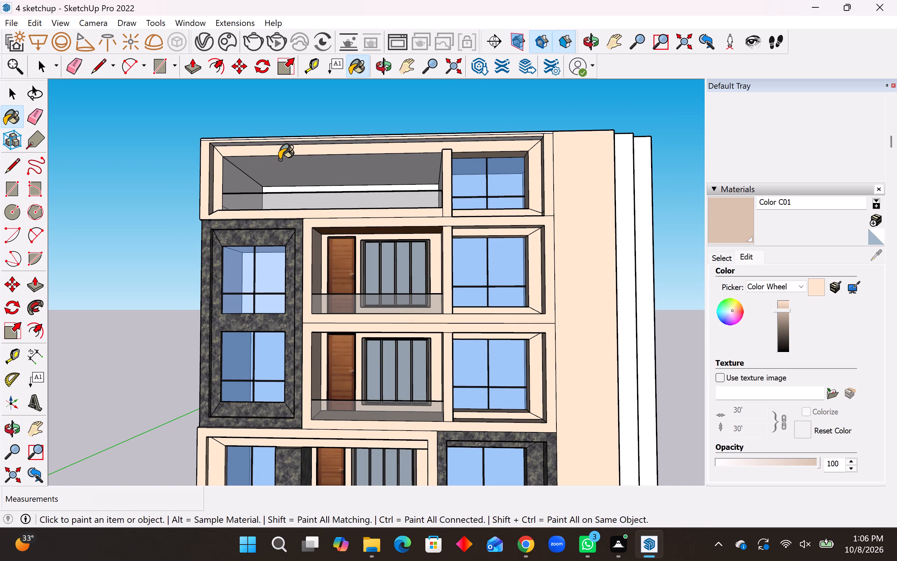
Paint the top-level balcony's bottom ledge and its small corner pieces beside the stone bay with Color C01.
middle_drag(257, 185, 225, 288)
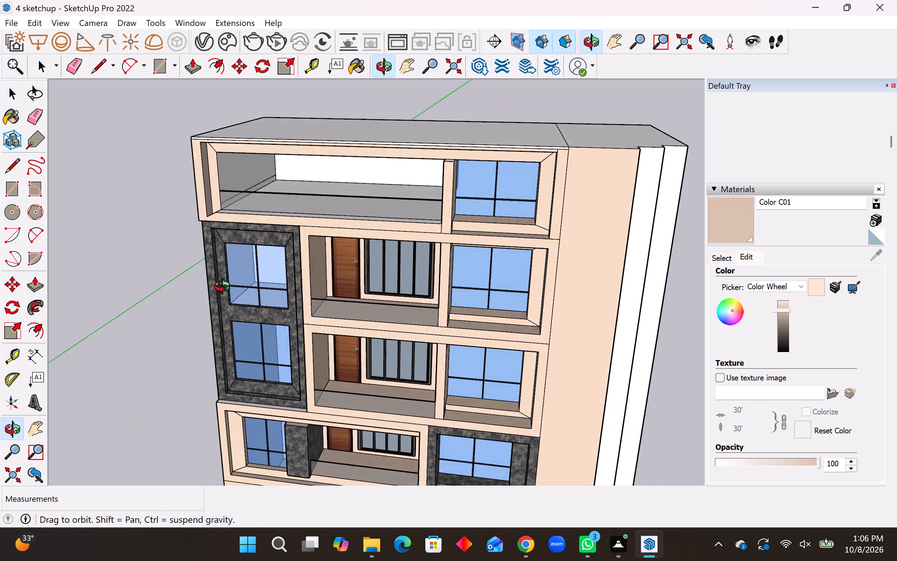
middle_drag(225, 288, 224, 314)
scroll(210, 222, up, 7)
click(209, 218)
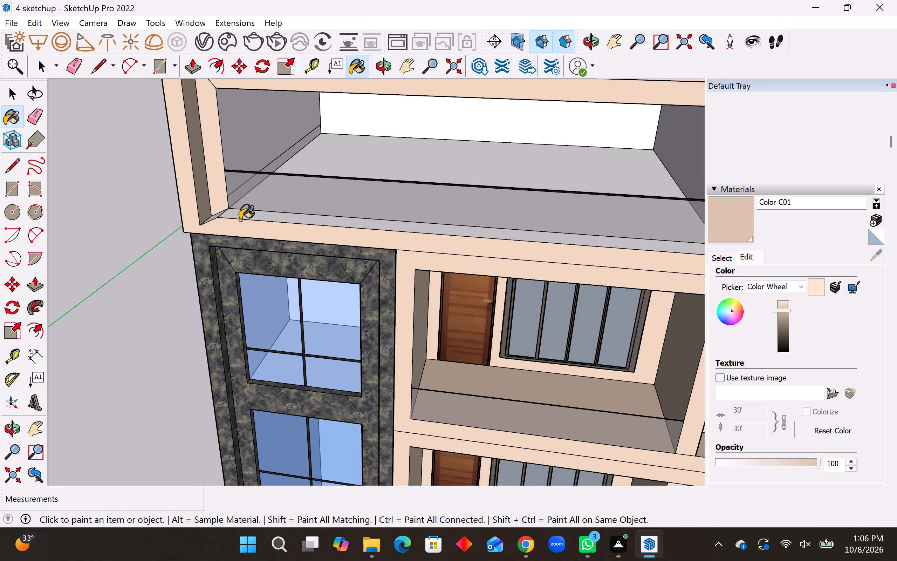
click(238, 218)
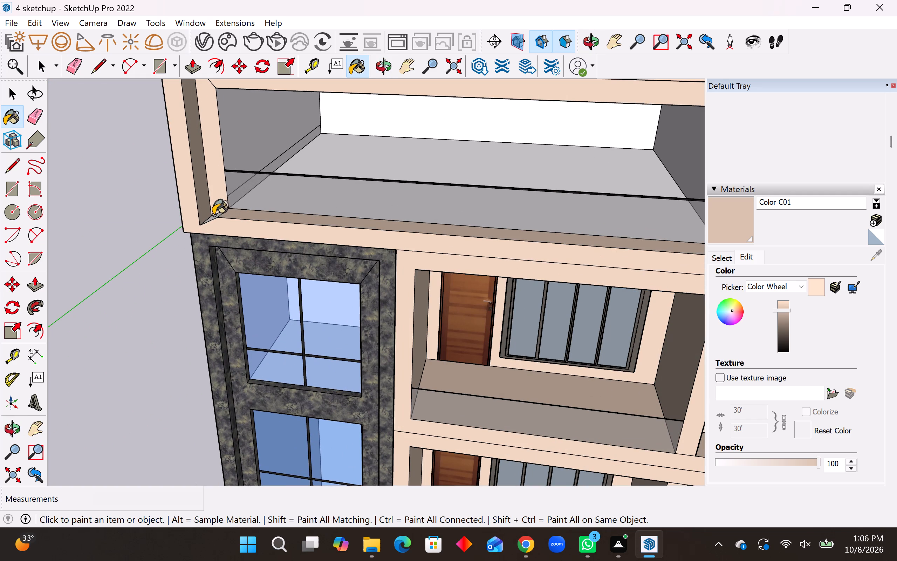
click(213, 215)
click(212, 219)
Paint the thin strip along the roof edge above the top-level frame with Color C01.
scroll(225, 216, down, 9)
middle_drag(252, 217, 330, 141)
scroll(250, 219, down, 1)
scroll(500, 161, up, 9)
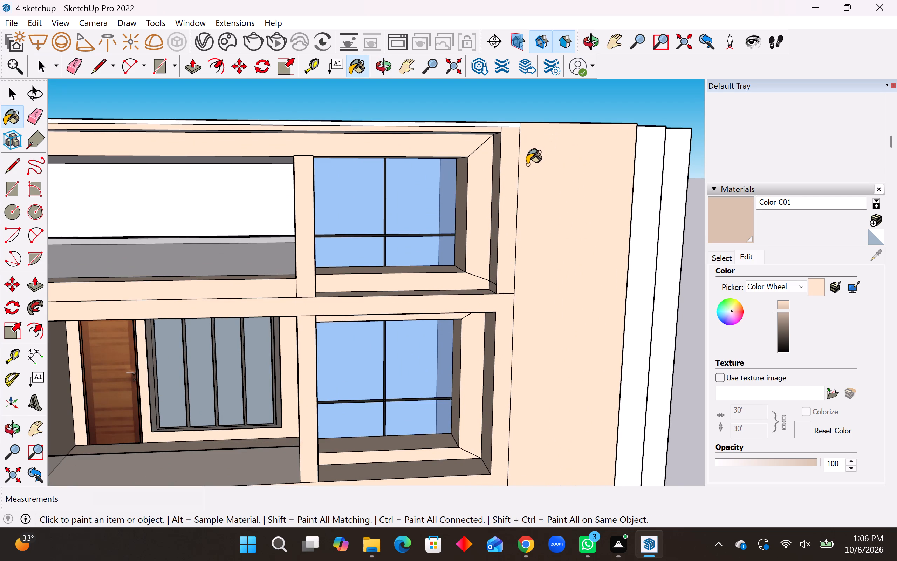
scroll(515, 176, down, 3)
scroll(490, 124, up, 4)
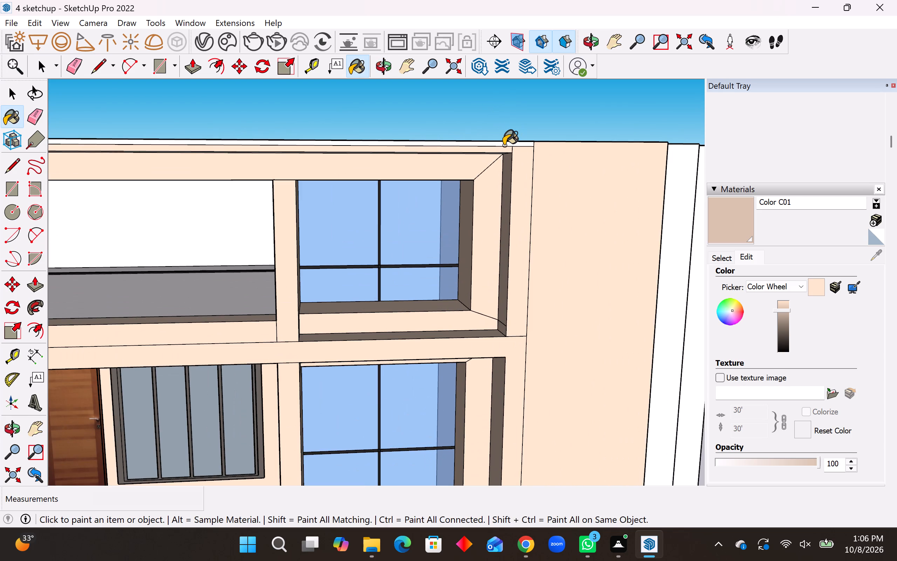
click(504, 142)
scroll(557, 141, down, 8)
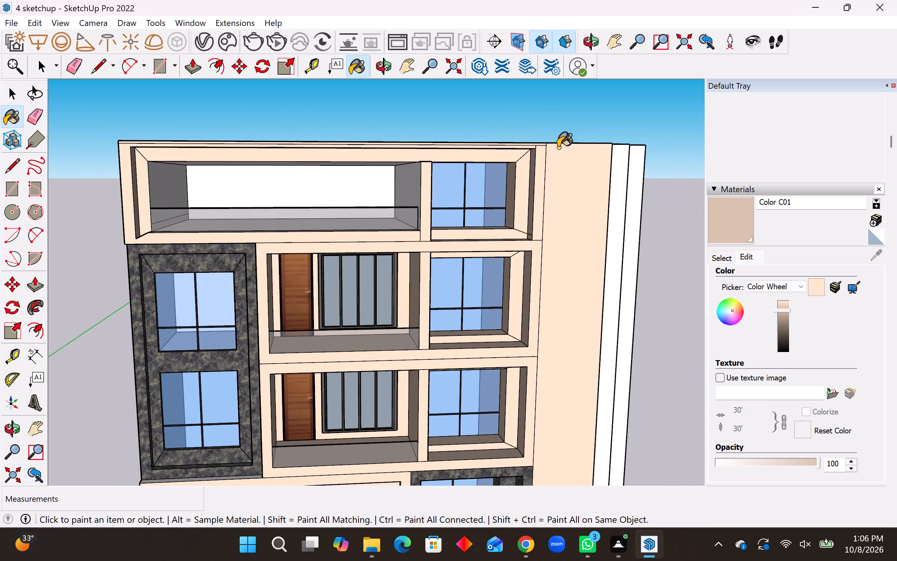
Paint the top-level balcony's two side walls, the low strip at the wall base and the floor with Color C01.
middle_drag(563, 181, 597, 159)
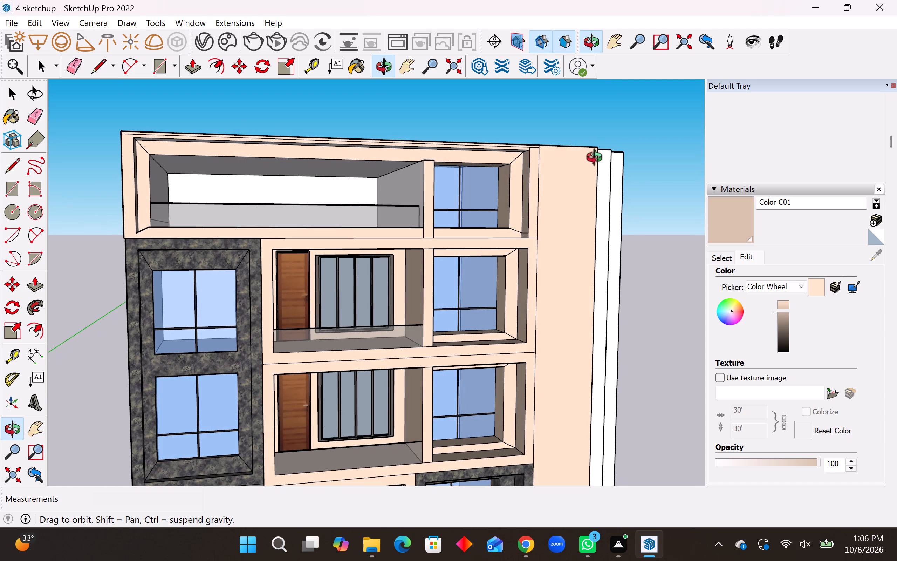
middle_drag(597, 159, 598, 159)
middle_drag(435, 166, 392, 122)
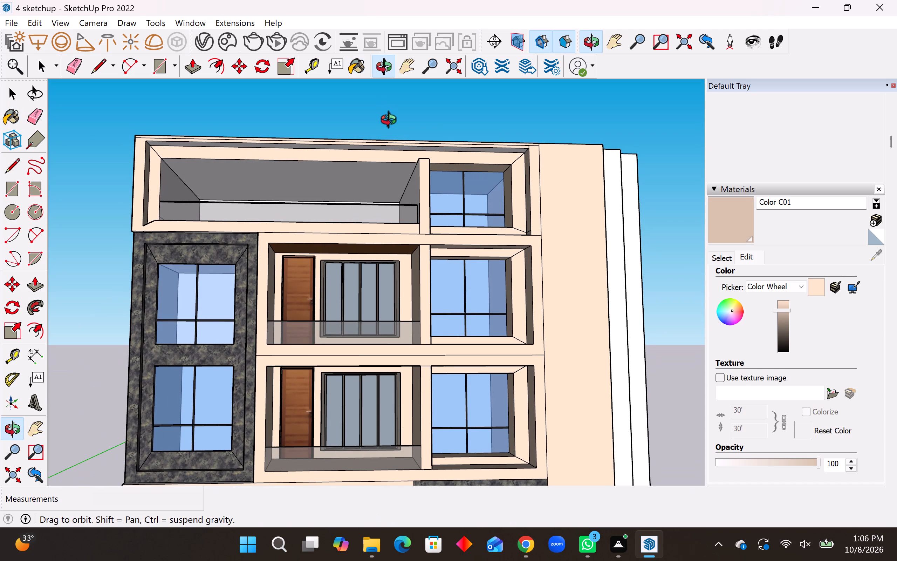
middle_drag(392, 122, 555, 161)
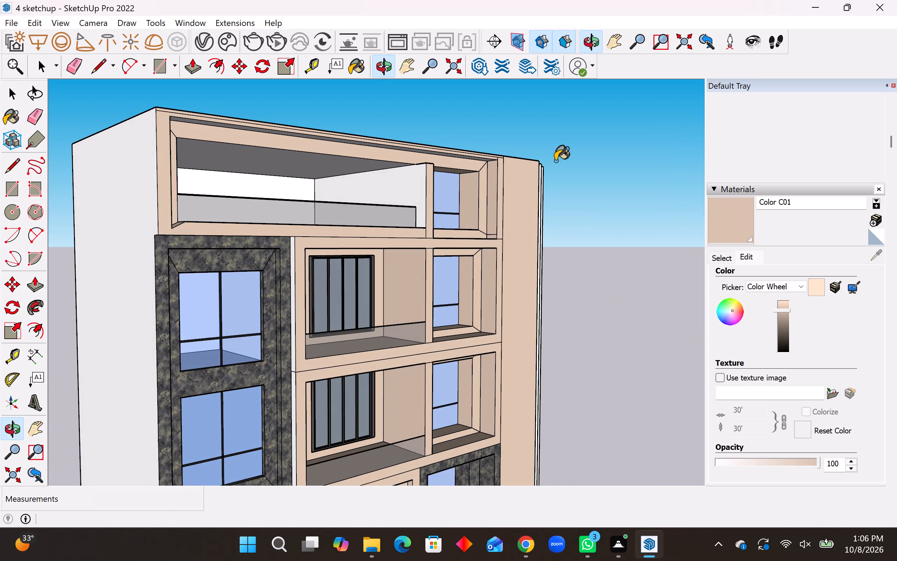
click(425, 201)
middle_drag(433, 201, 200, 201)
middle_click(200, 201)
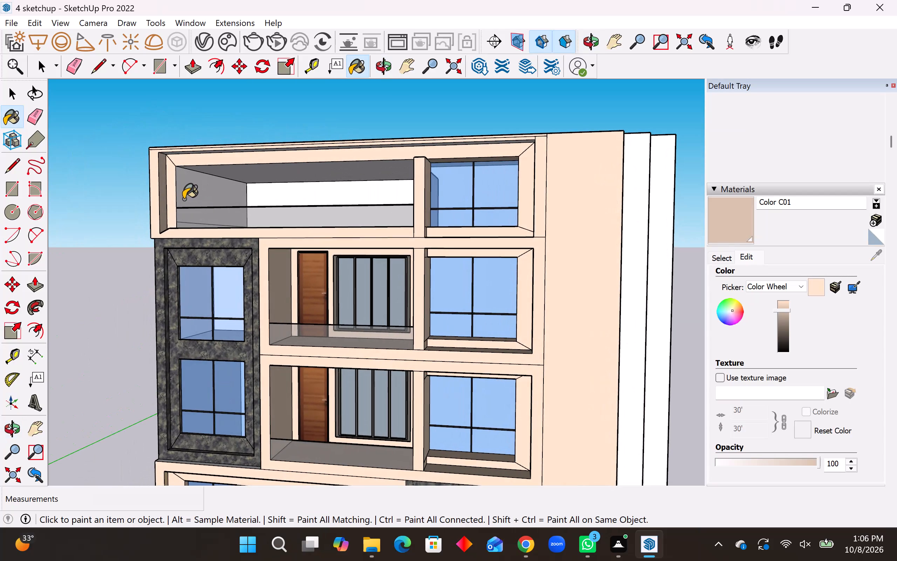
click(183, 199)
middle_drag(202, 214, 199, 291)
scroll(208, 195, up, 4)
click(209, 205)
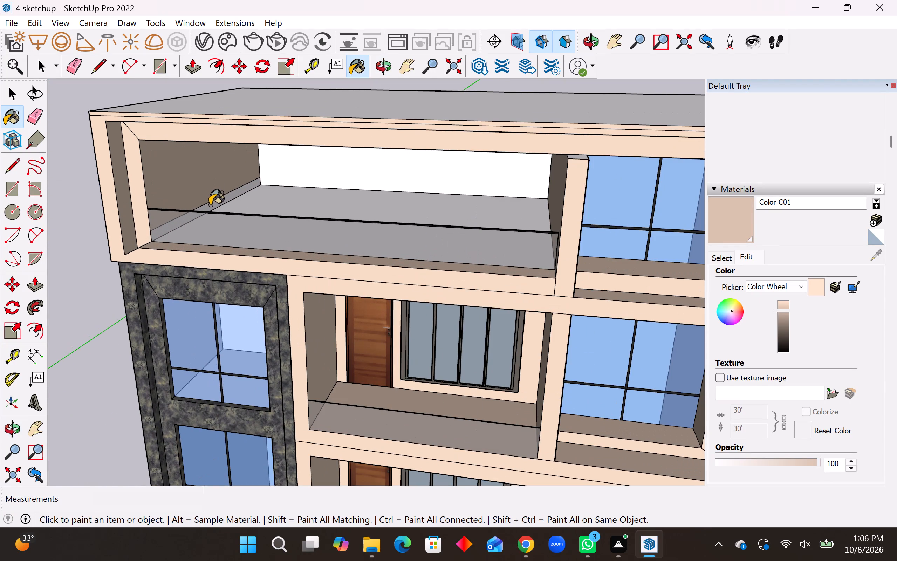
click(241, 208)
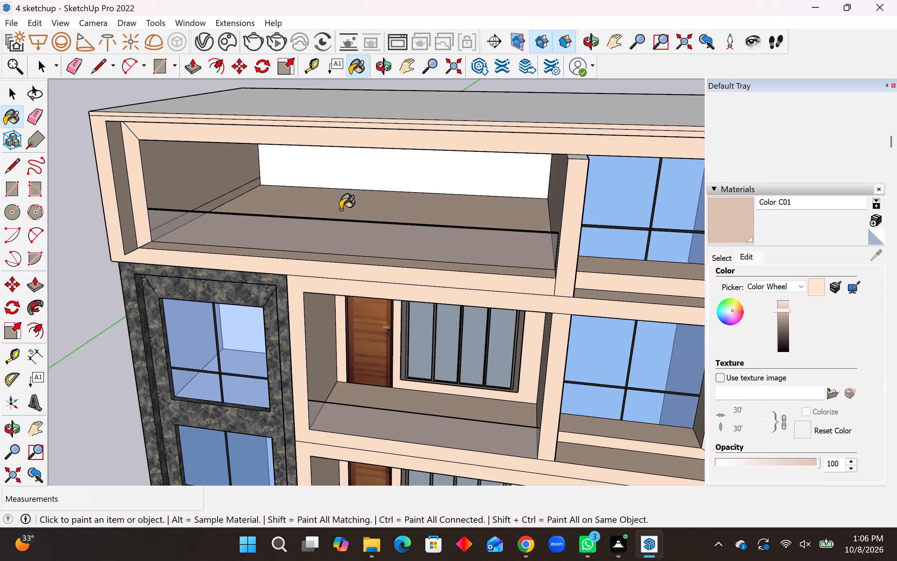
Paint the two narrow, full-height stepped wall faces beside the beige wall with Color C01.
scroll(340, 209, down, 3)
middle_drag(336, 224, 485, 198)
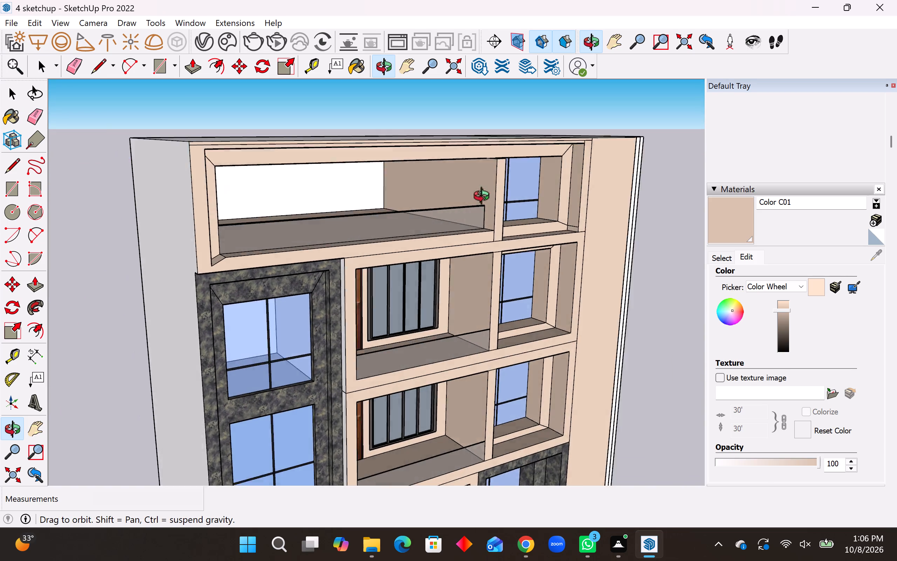
middle_drag(485, 198, 440, 190)
scroll(416, 177, down, 9)
click(415, 197)
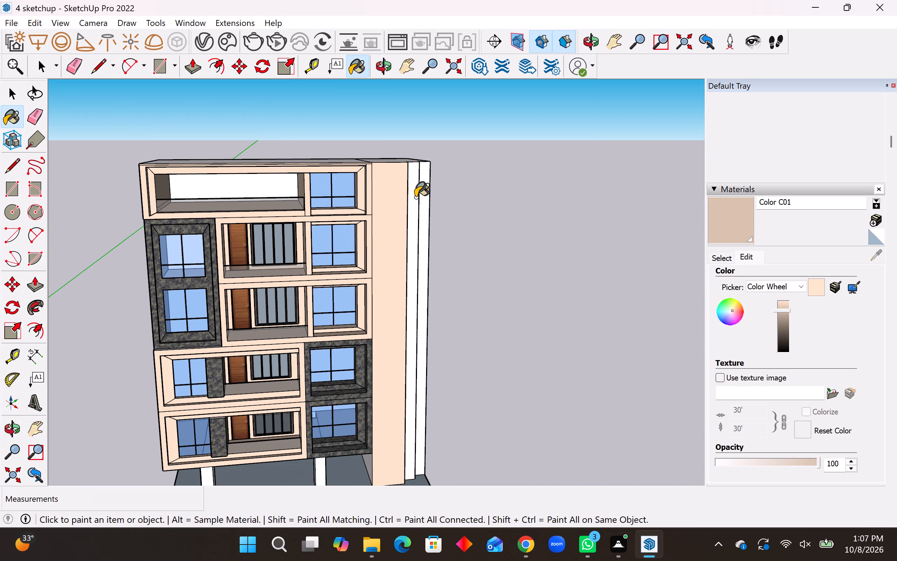
click(425, 194)
middle_drag(422, 208, 369, 183)
scroll(367, 180, down, 5)
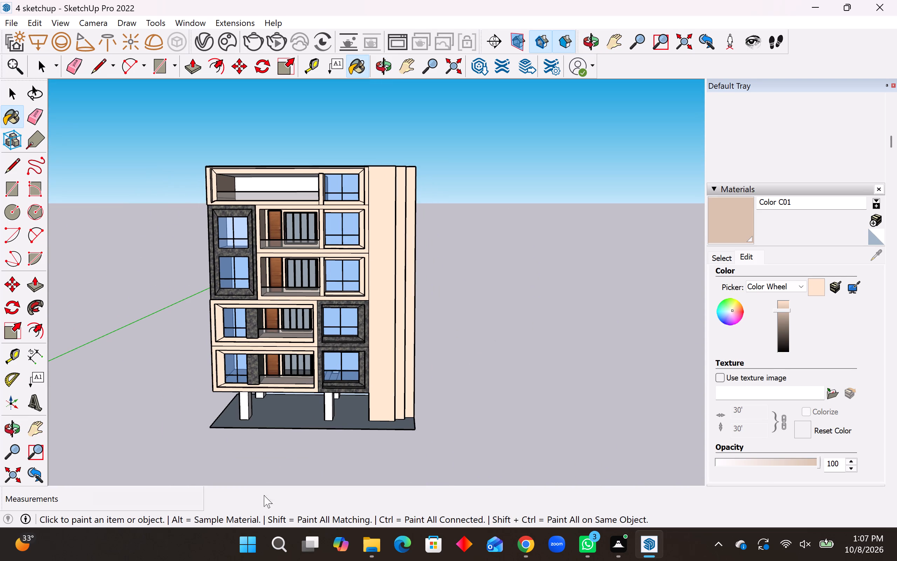
Paint the ground-level front columns' front and side faces and the adjoining wall's inner side with Color C01.
scroll(271, 410, up, 8)
click(255, 357)
click(267, 352)
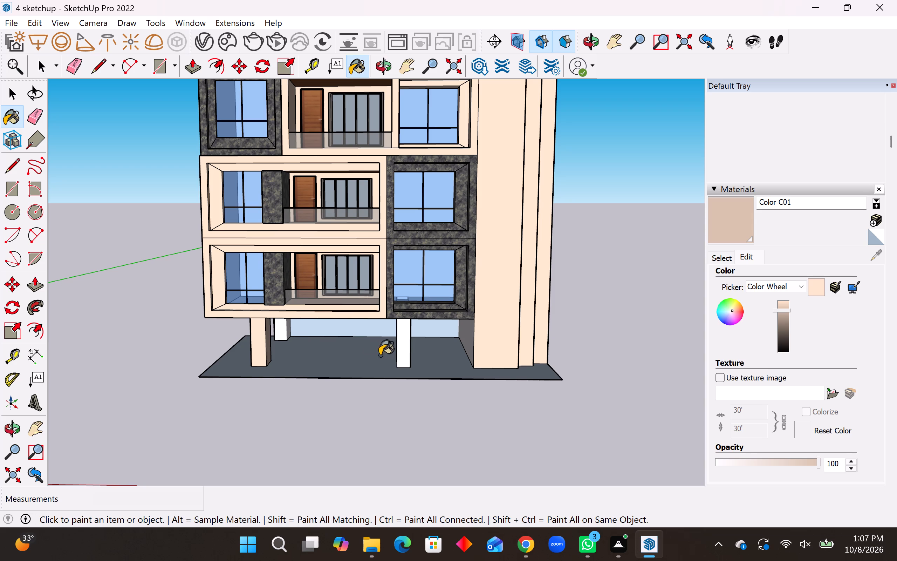
click(404, 352)
middle_drag(392, 357, 565, 337)
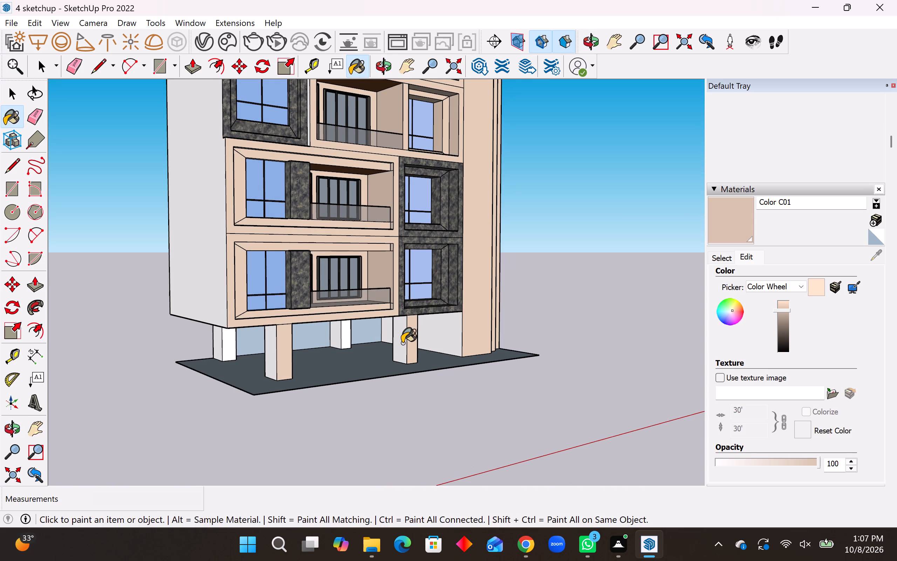
click(402, 343)
click(449, 338)
Paint the ground-level corner columns' outer side faces and the rear columns' side and front faces with Color C01.
middle_drag(340, 373, 495, 336)
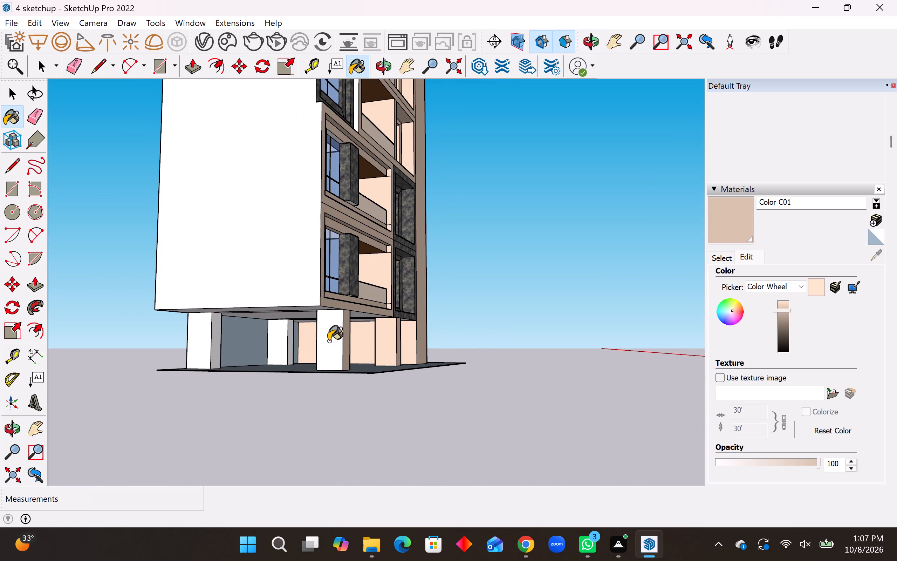
click(328, 341)
middle_drag(332, 341, 356, 338)
middle_drag(389, 337, 547, 337)
click(405, 338)
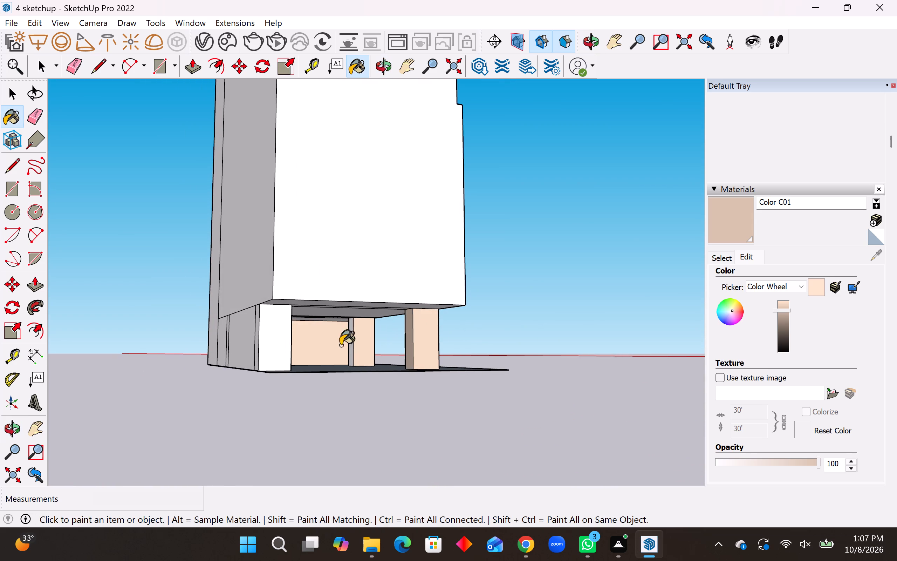
click(273, 341)
middle_drag(301, 344, 69, 350)
drag(219, 347, 222, 347)
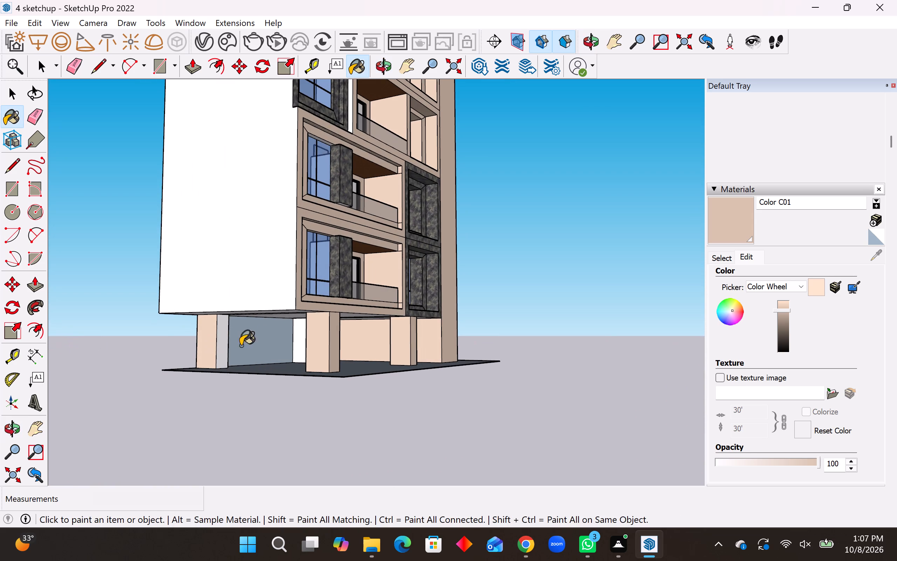
click(296, 338)
middle_drag(268, 351, 337, 339)
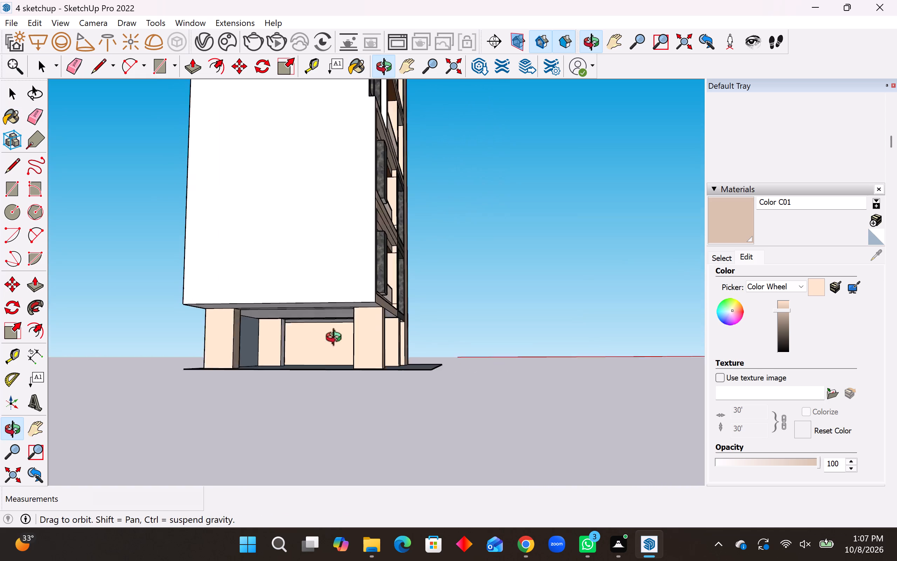
middle_drag(337, 339, 213, 346)
scroll(344, 350, up, 3)
click(329, 345)
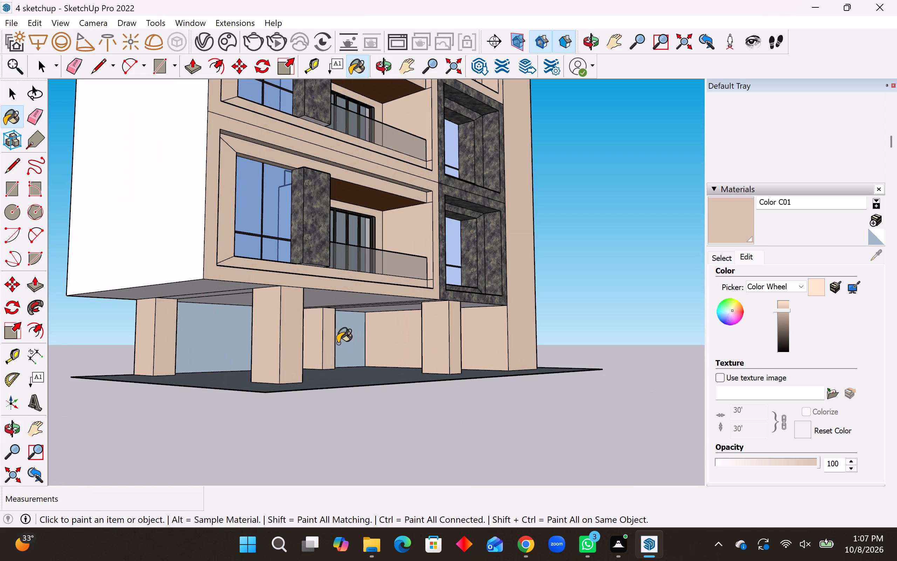
Paint the front column's side facing the stepped wall, the stepped wall's narrow return faces and the adjoining side wall with Color C01.
middle_drag(337, 343, 179, 350)
middle_drag(523, 336, 224, 336)
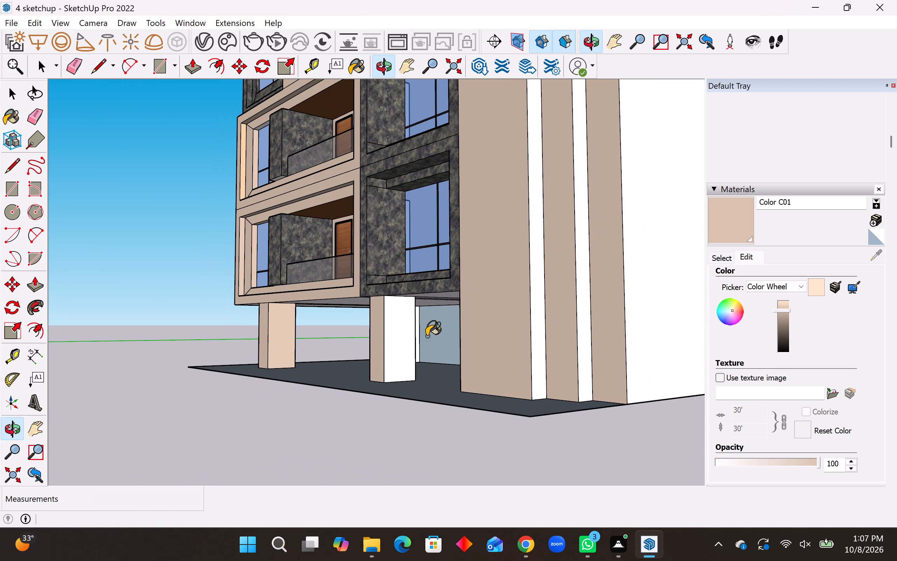
click(405, 342)
click(542, 339)
click(581, 331)
click(632, 322)
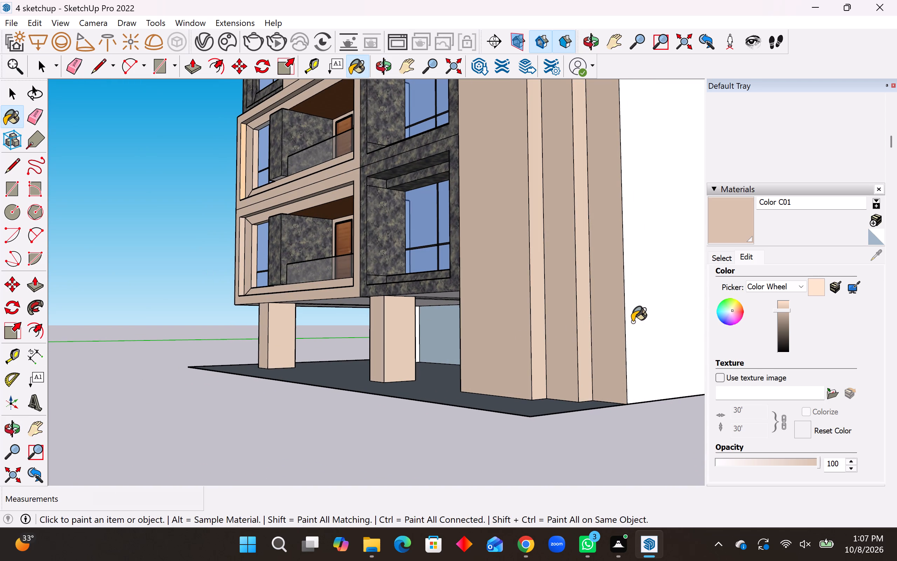
Paint the rear facade's large wall faces, the lower wall section and the column faces flush with it with Color C01.
middle_drag(631, 330, 248, 359)
click(245, 360)
click(419, 287)
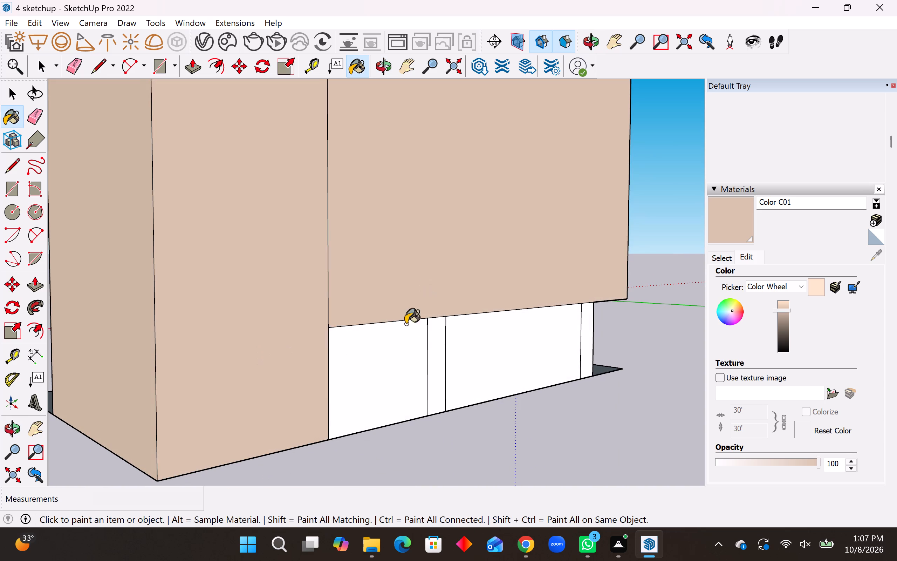
click(368, 383)
click(591, 342)
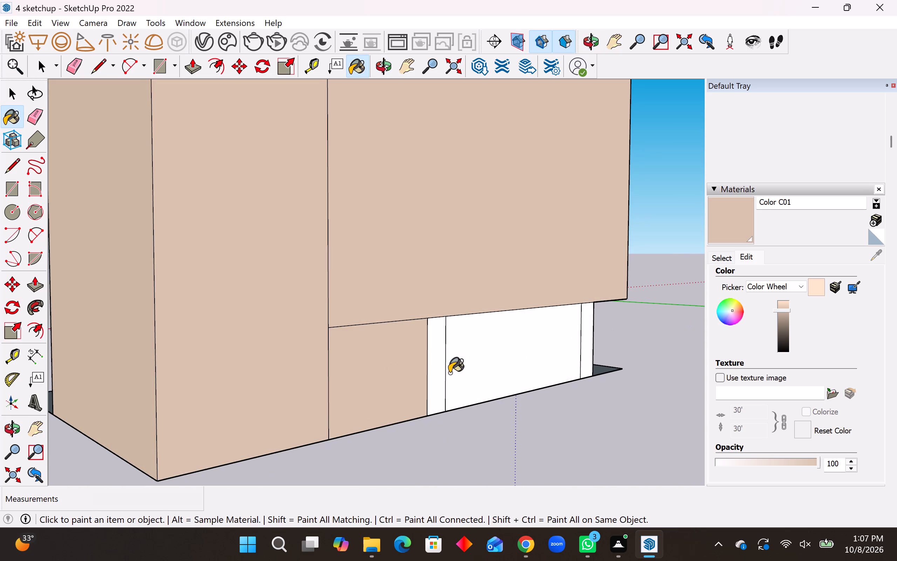
click(424, 375)
click(439, 370)
Paint the remaining unpainted side faces of the ground-level columns beneath the building with Color C01.
middle_drag(652, 342, 158, 346)
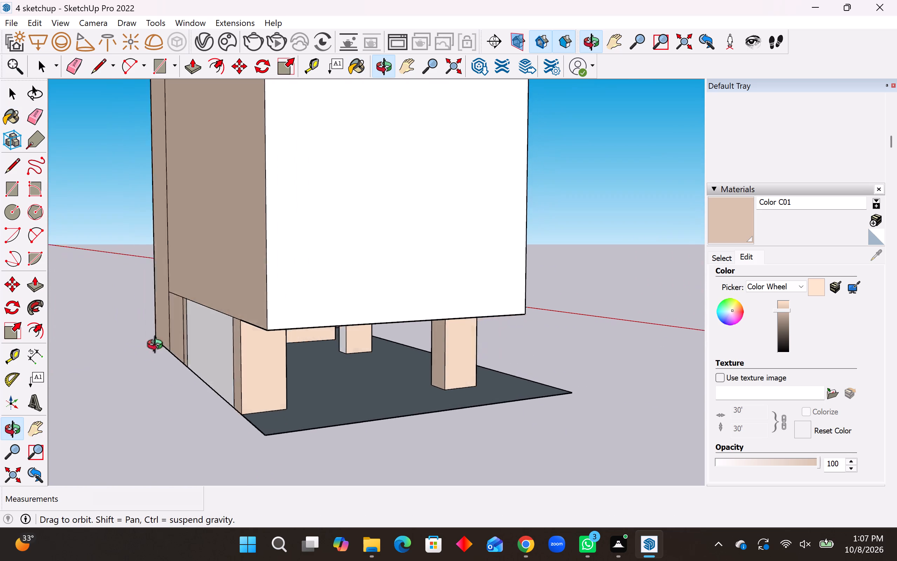
middle_drag(158, 346, 133, 327)
scroll(350, 322, up, 6)
click(358, 335)
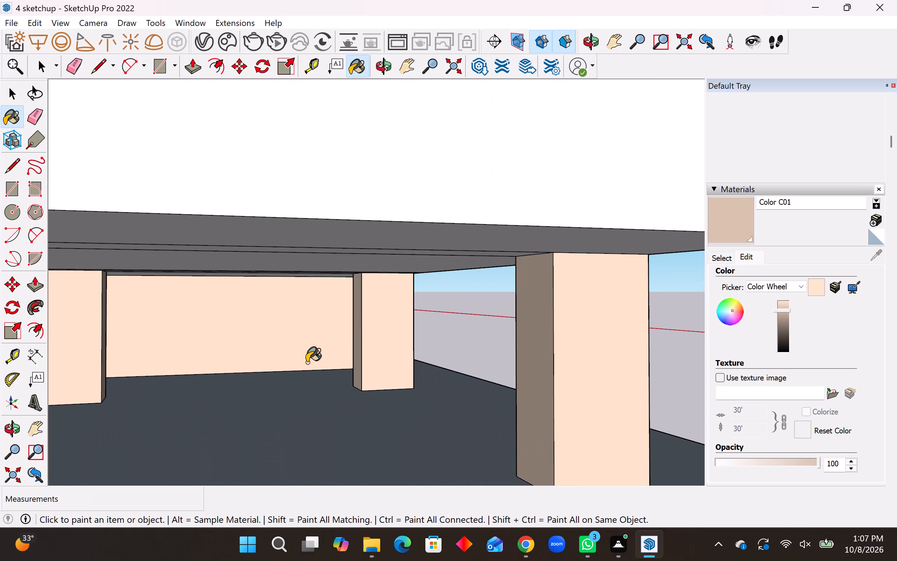
middle_drag(275, 377, 182, 368)
middle_drag(160, 357, 83, 358)
middle_drag(51, 357, 0, 365)
middle_drag(338, 347, 173, 365)
middle_drag(123, 363, 74, 359)
middle_drag(304, 322, 185, 330)
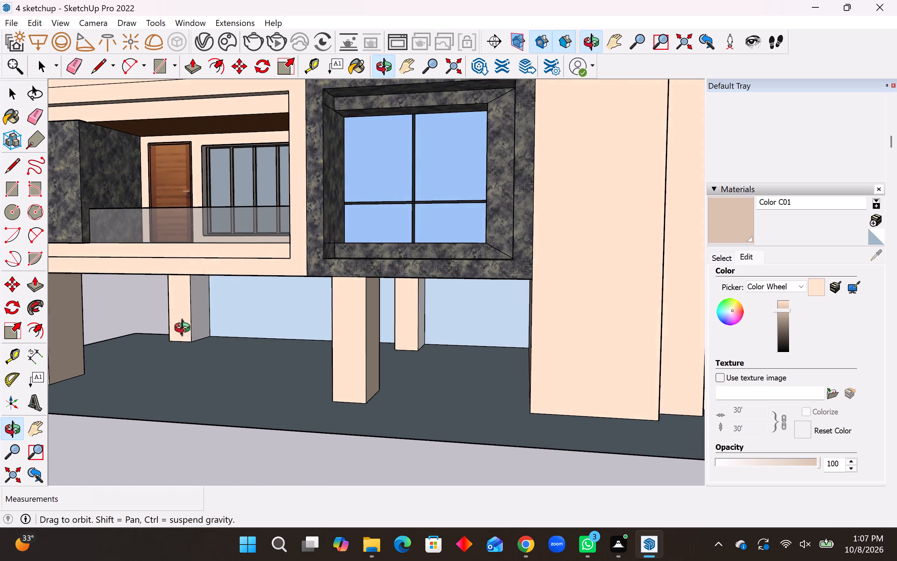
middle_drag(185, 330, 166, 332)
click(222, 315)
click(439, 316)
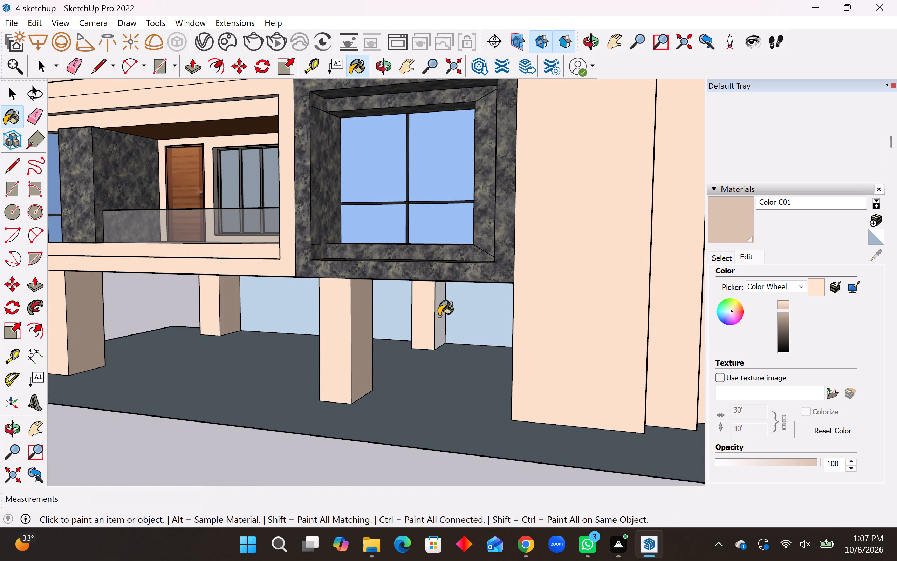
Delete the unpainted ground-level panel between the columns on the rear side.
middle_drag(235, 363, 896, 362)
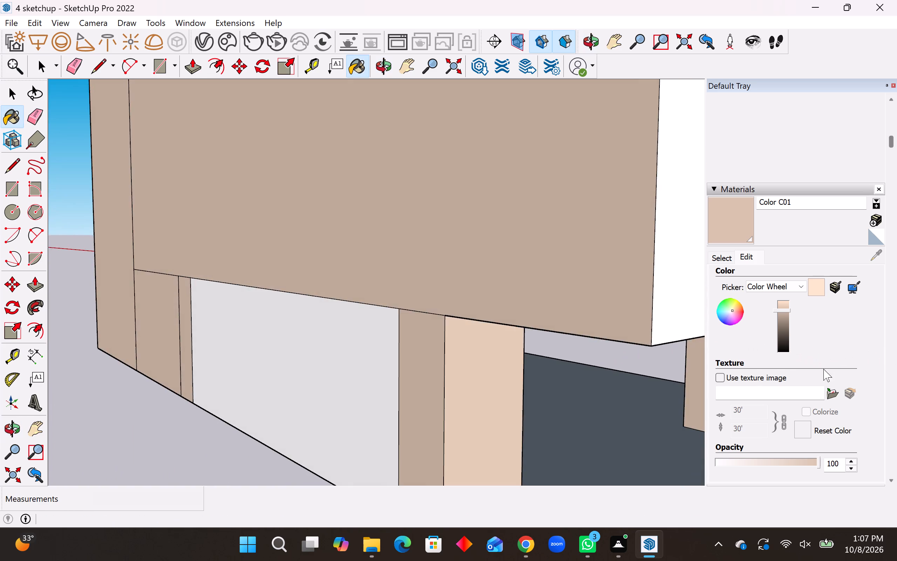
middle_drag(652, 374, 703, 372)
middle_click(705, 371)
key(space)
click(297, 410)
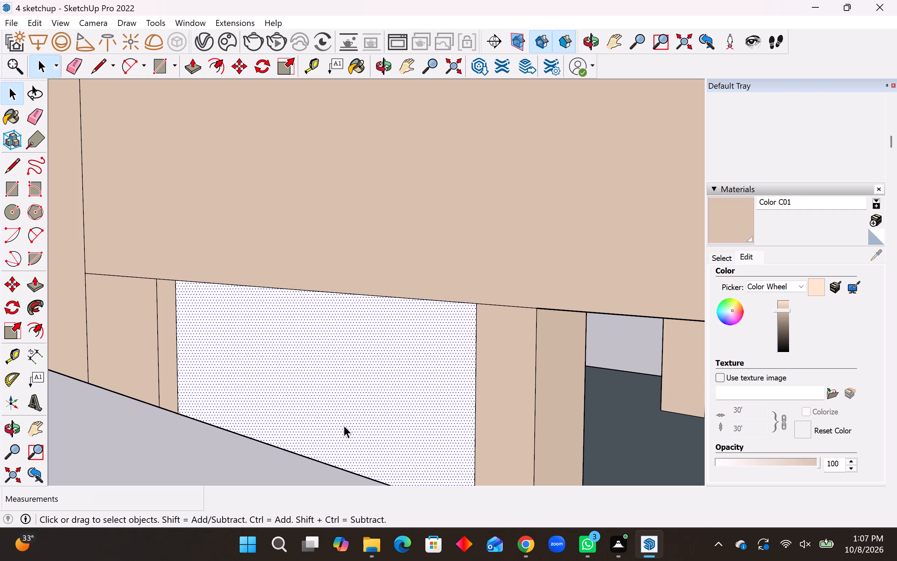
key(Delete)
Examine the materials on the building's front facade, from the ground-level columns to the roof.
middle_drag(492, 408, 141, 440)
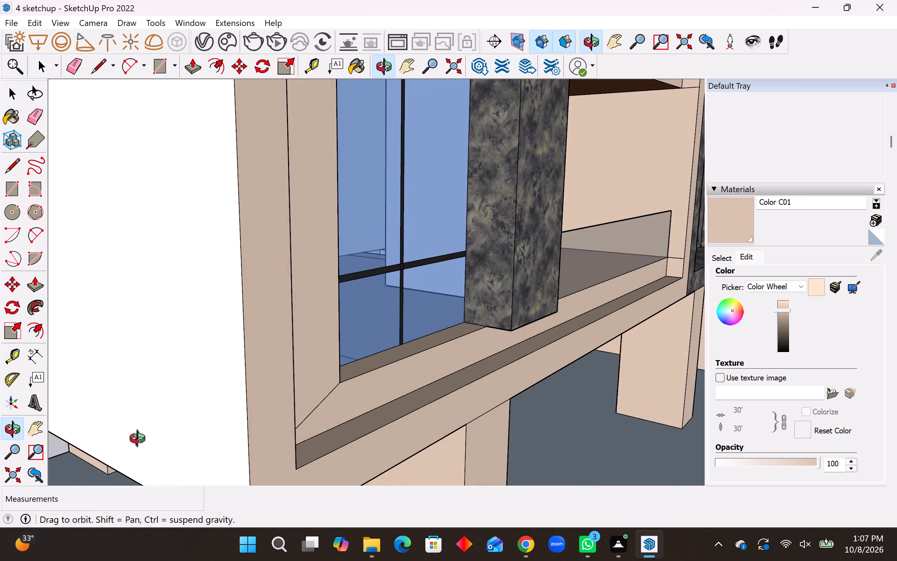
middle_drag(141, 440, 11, 429)
scroll(92, 415, down, 8)
scroll(399, 425, down, 1)
middle_drag(399, 425, 275, 417)
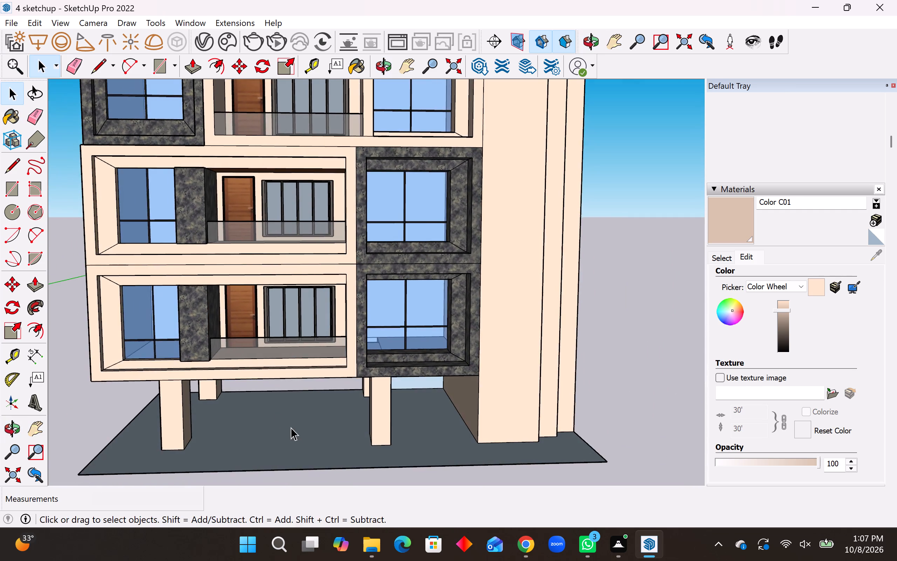
scroll(291, 439, down, 8)
middle_drag(380, 360, 382, 348)
scroll(320, 269, up, 3)
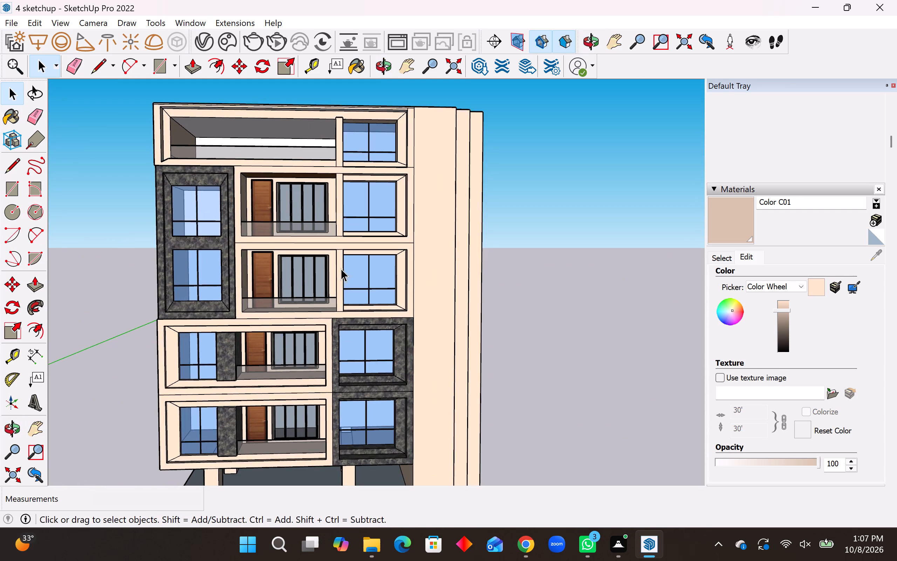
scroll(386, 285, down, 6)
scroll(329, 402, up, 5)
scroll(329, 402, down, 2)
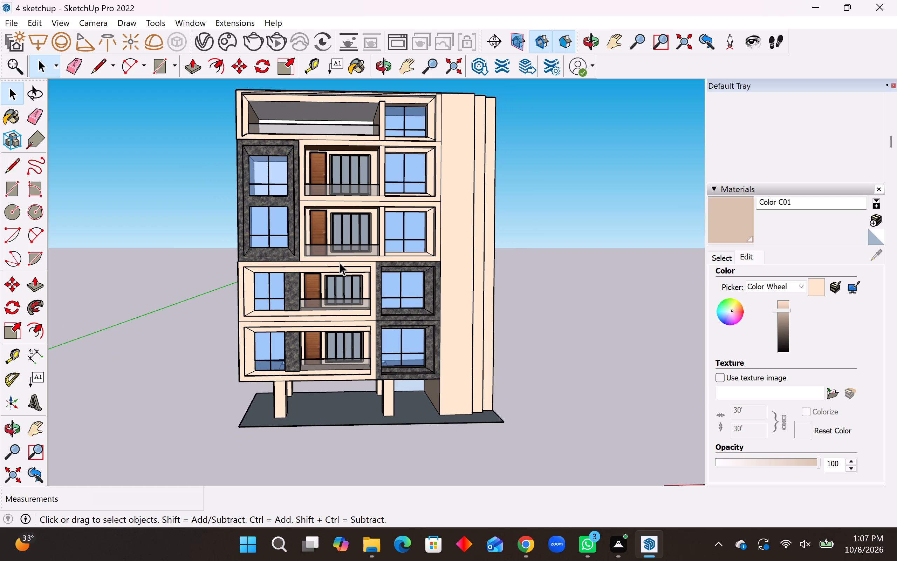
scroll(340, 263, up, 2)
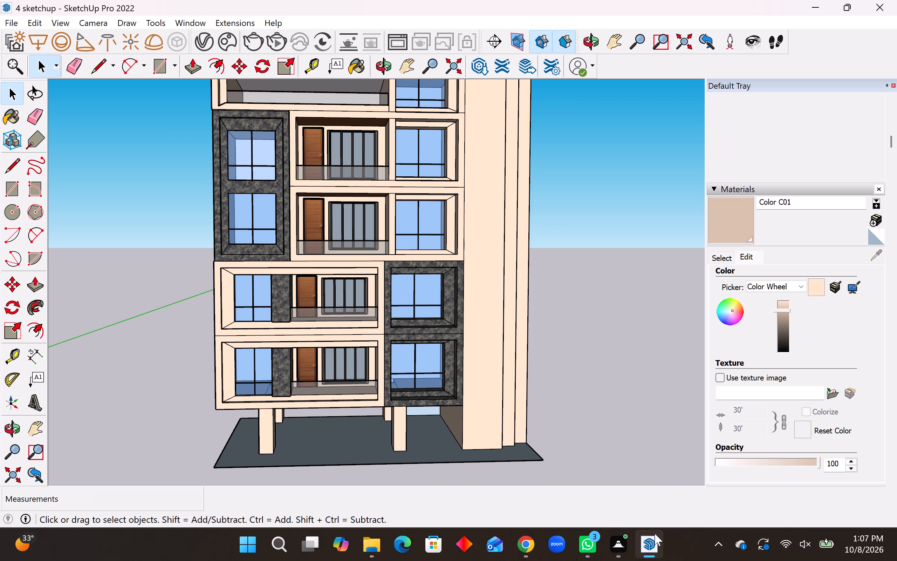
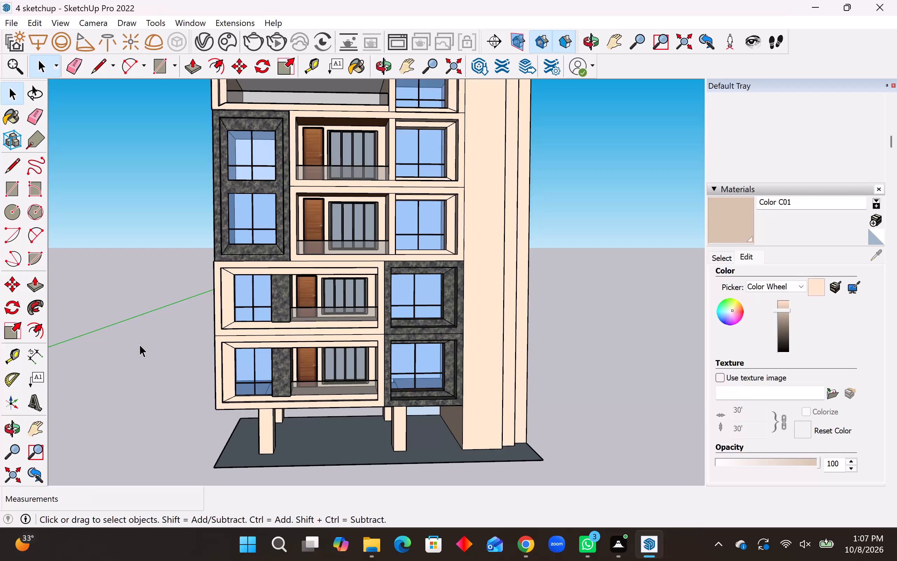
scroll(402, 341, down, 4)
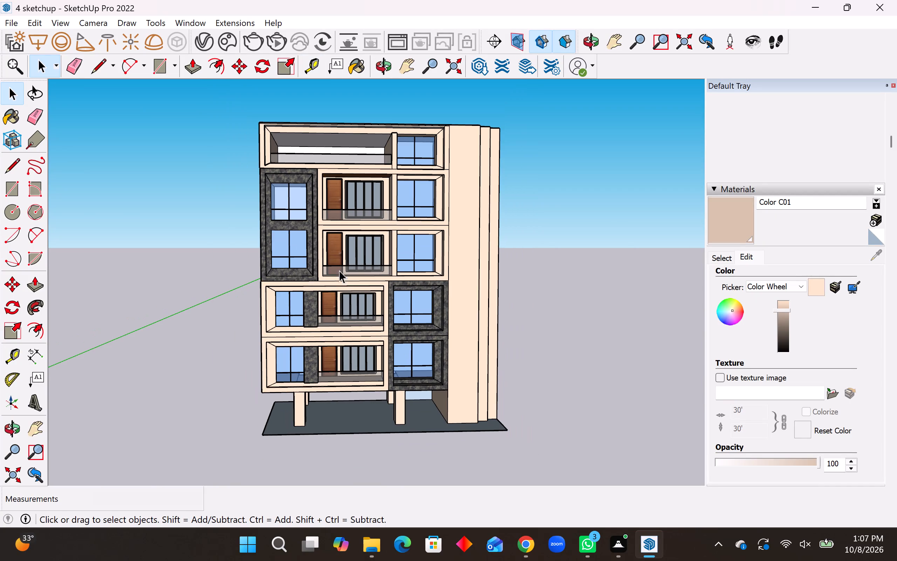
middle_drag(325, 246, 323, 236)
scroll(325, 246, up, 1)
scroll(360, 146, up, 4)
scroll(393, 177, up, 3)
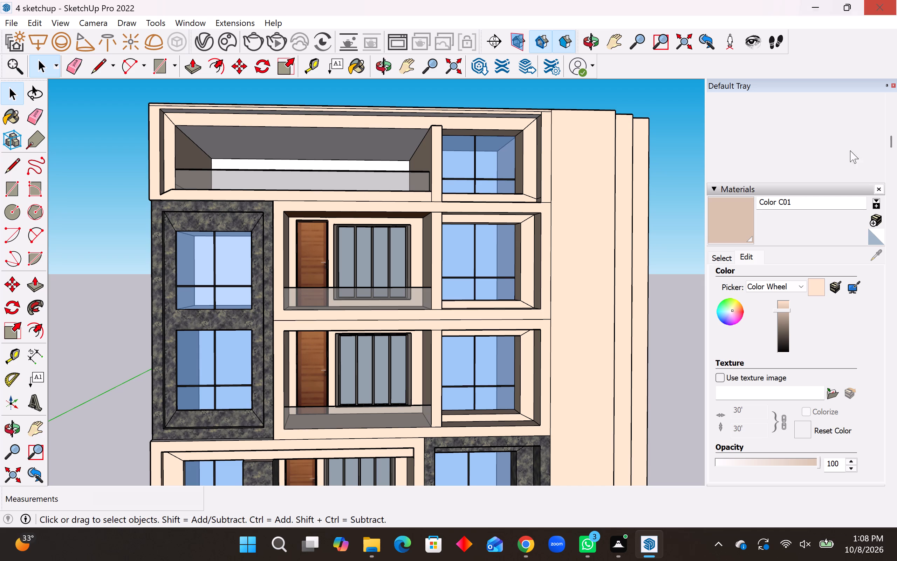
Switch to 3D Warehouse in the browser and replace the glass windows search with a model search for "ceiling".
click(523, 546)
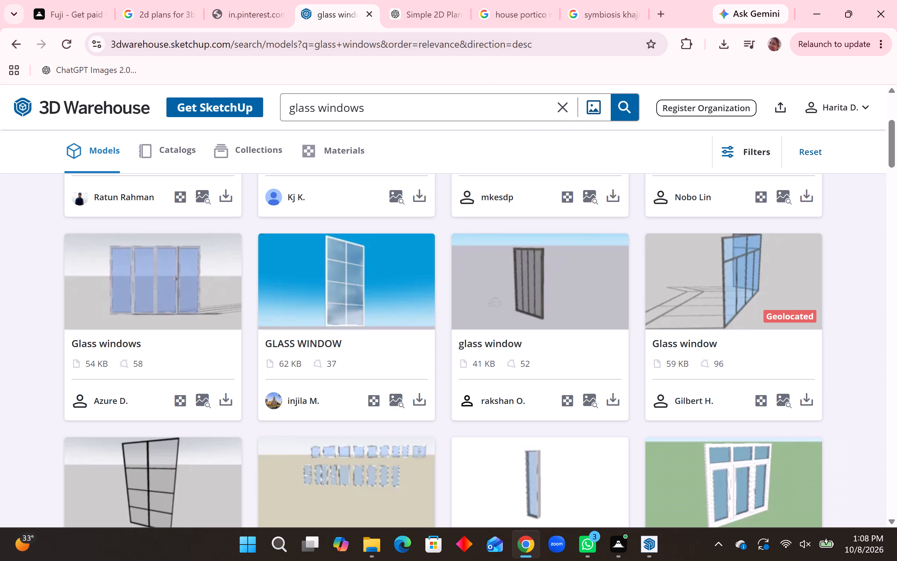
click(561, 114)
click(556, 104)
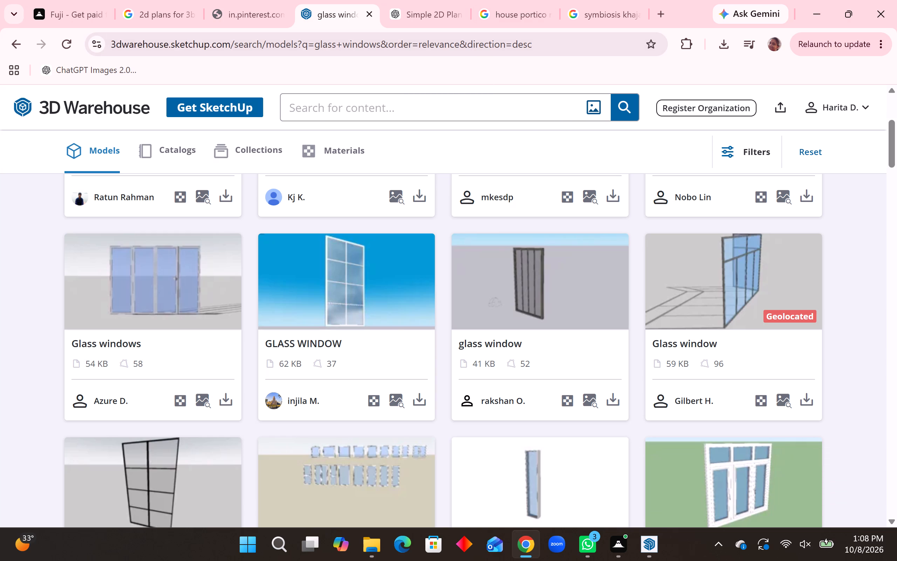
text(ceiling)
key(Return)
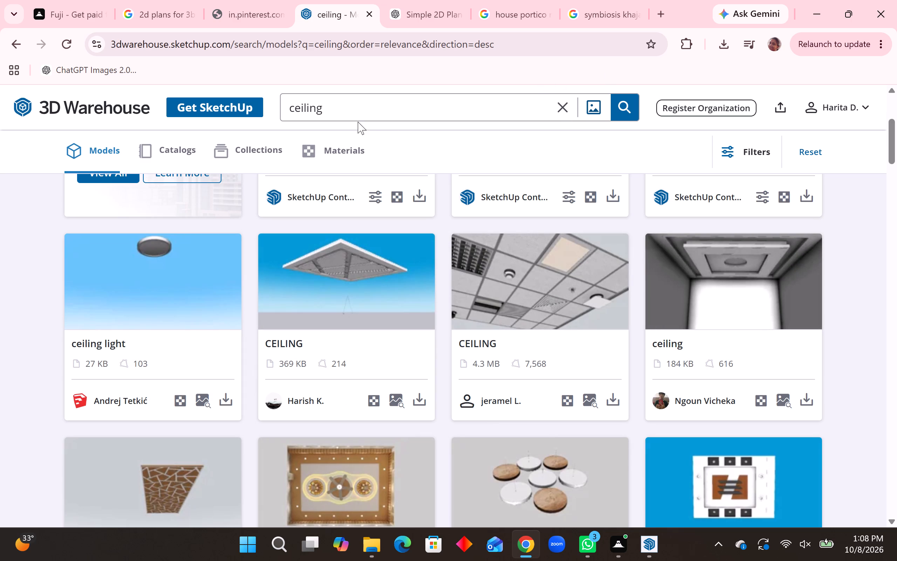
Refine the model search to "ceiling rafters" and look through the results for a suitable rafter ceiling.
click(361, 109)
key(space)
text(rafters)
key(Return)
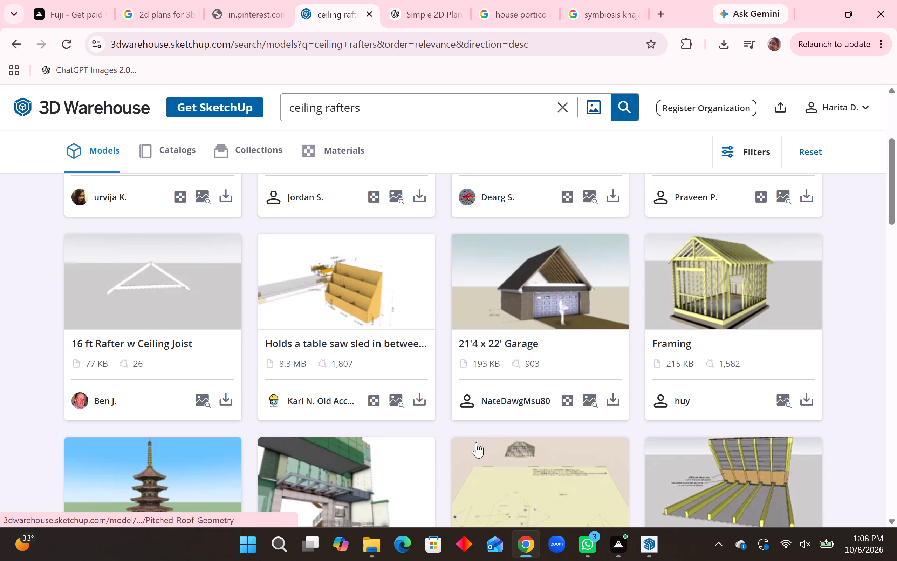
scroll(507, 430, down, 8)
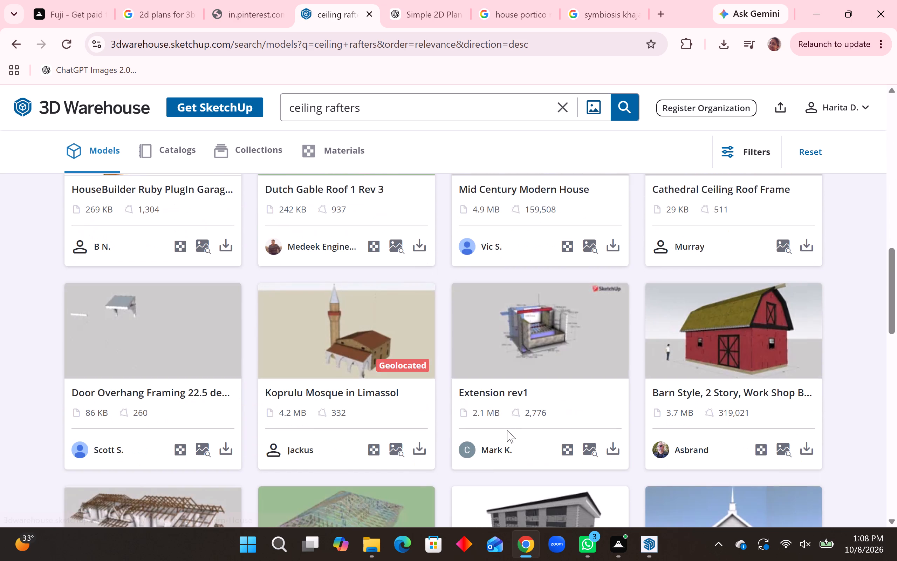
scroll(507, 430, down, 9)
scroll(507, 430, up, 4)
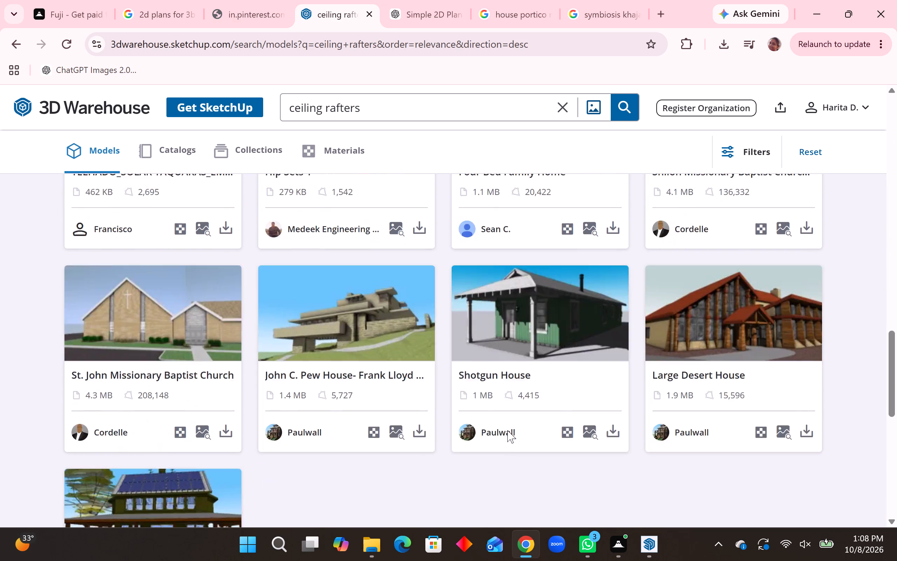
scroll(507, 430, up, 20)
scroll(507, 430, up, 1)
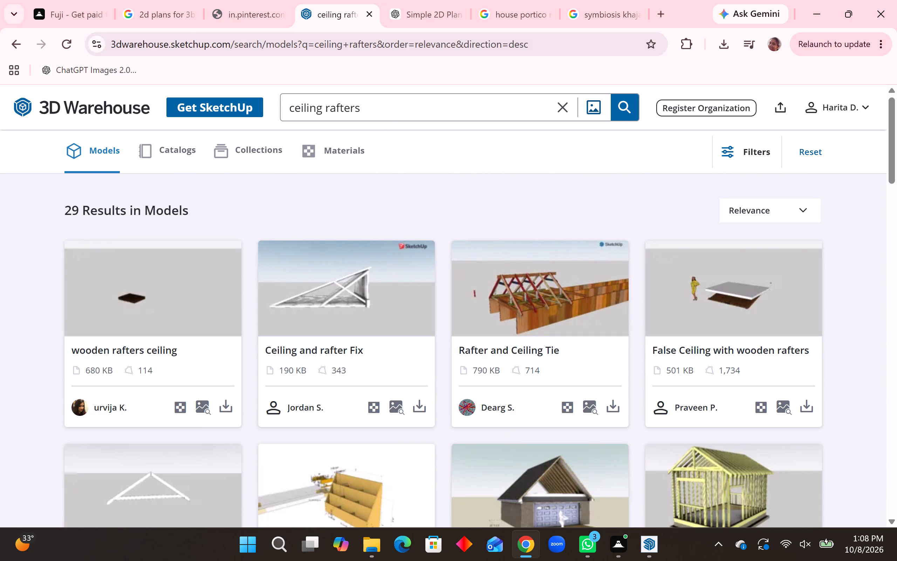
Search the model library for "wooden rafters" and look through the results for a suitable wooden rafter model.
drag(388, 108, 286, 116)
text(wooden)
key(space)
text(rafters)
key(Return)
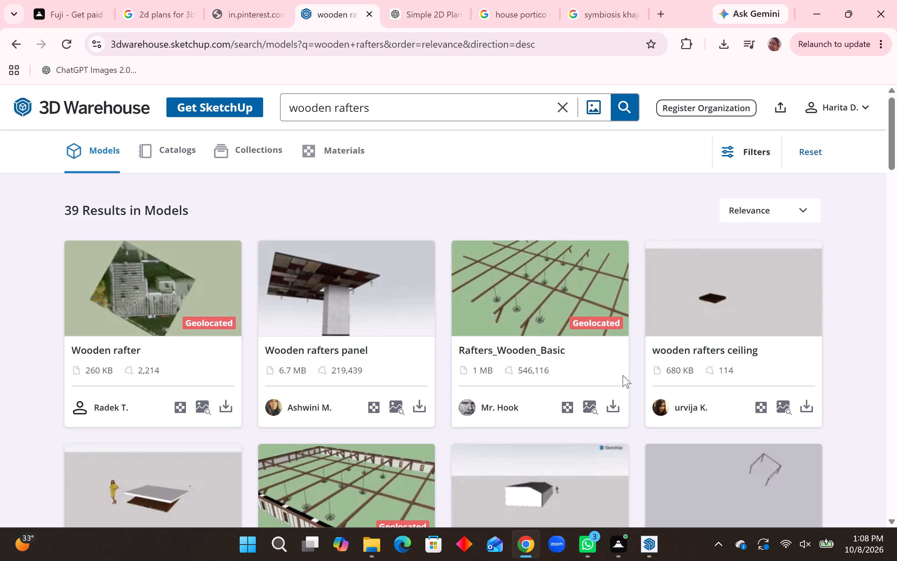
scroll(515, 295, down, 3)
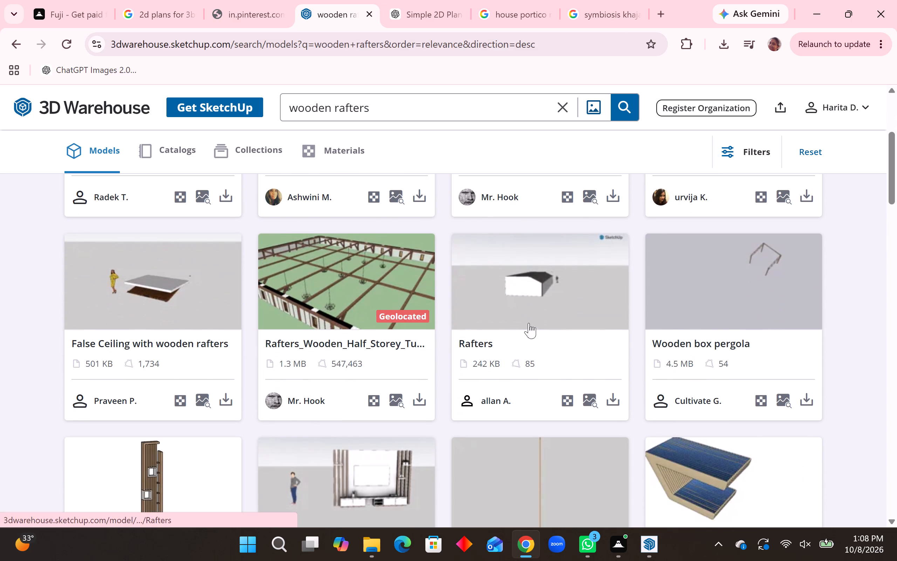
scroll(526, 349, down, 7)
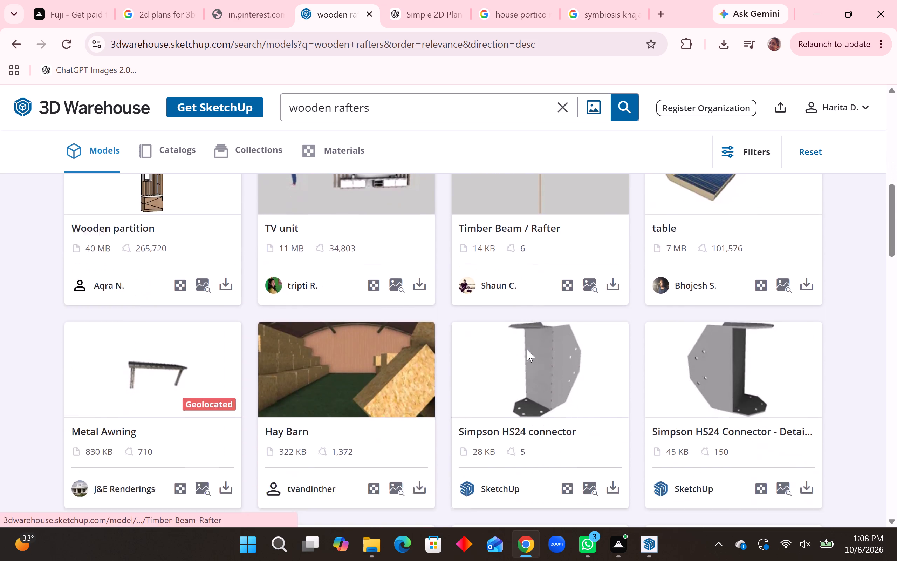
scroll(528, 349, down, 8)
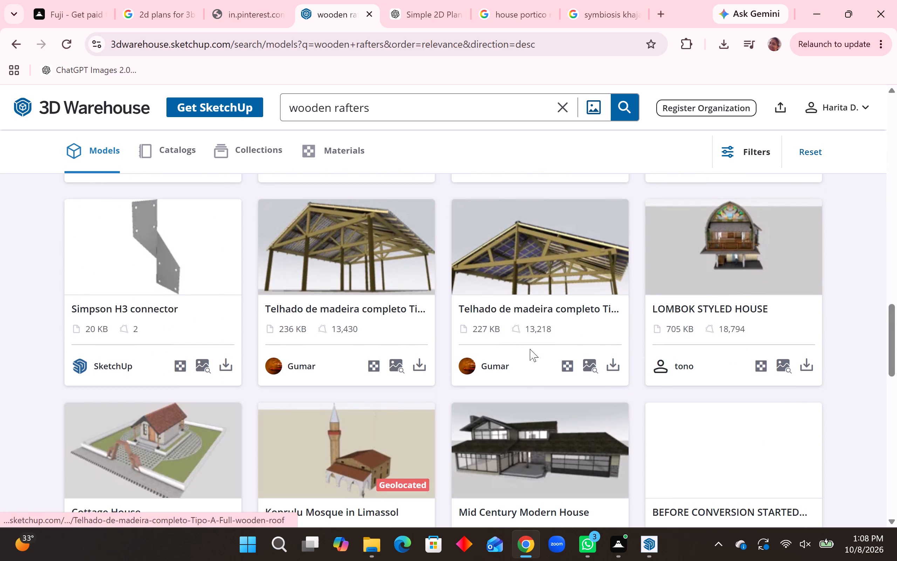
scroll(530, 349, down, 9)
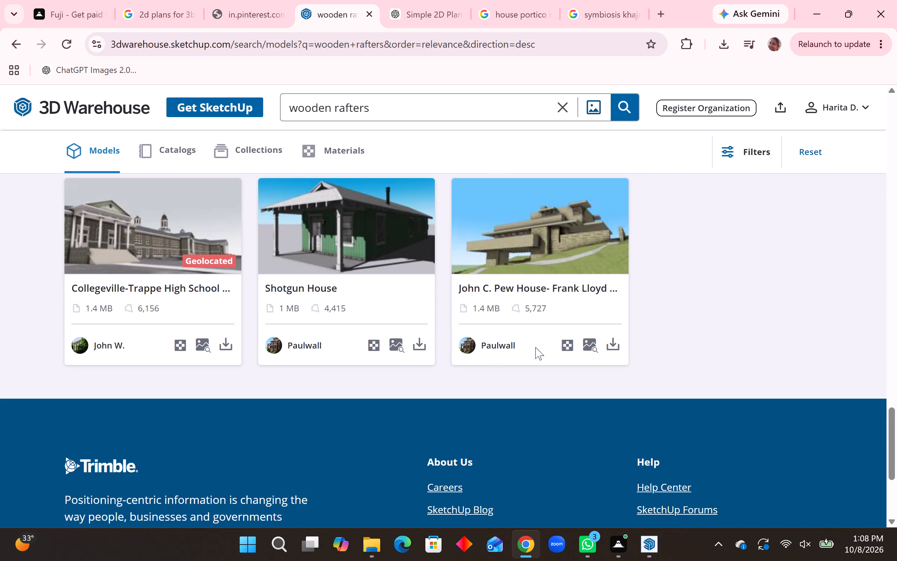
scroll(538, 347, up, 19)
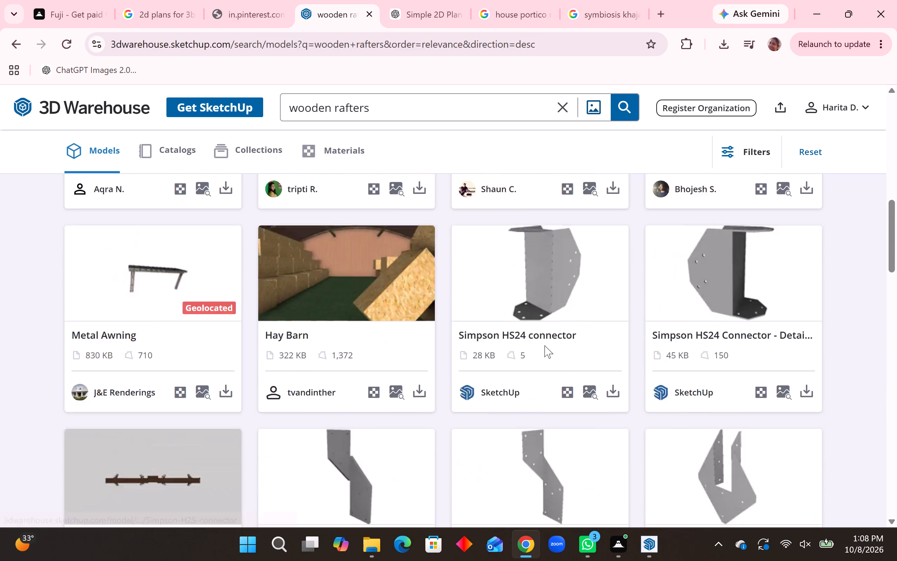
scroll(545, 345, up, 14)
Extend the model search to "wooden rafters for ceiling".
click(394, 106)
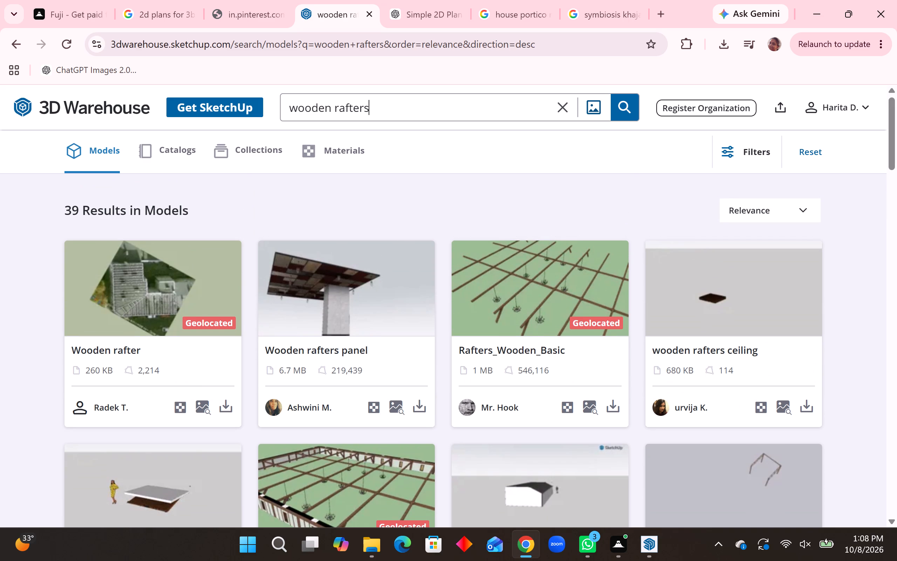
key(space)
text(for cei)
text(ling)
key(Return)
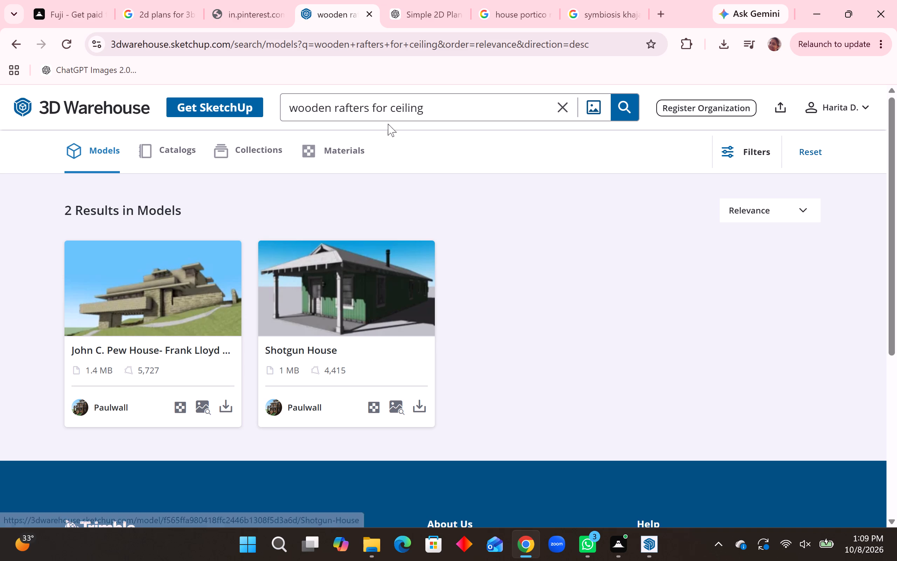
Shorten the model search to just "rafters".
drag(428, 105, 388, 111)
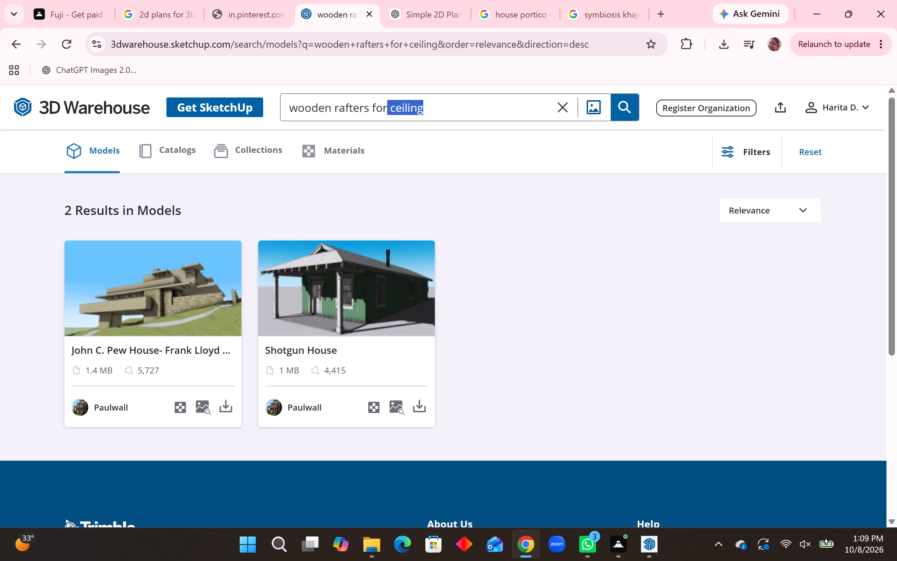
drag(388, 111, 372, 111)
key(Delete)
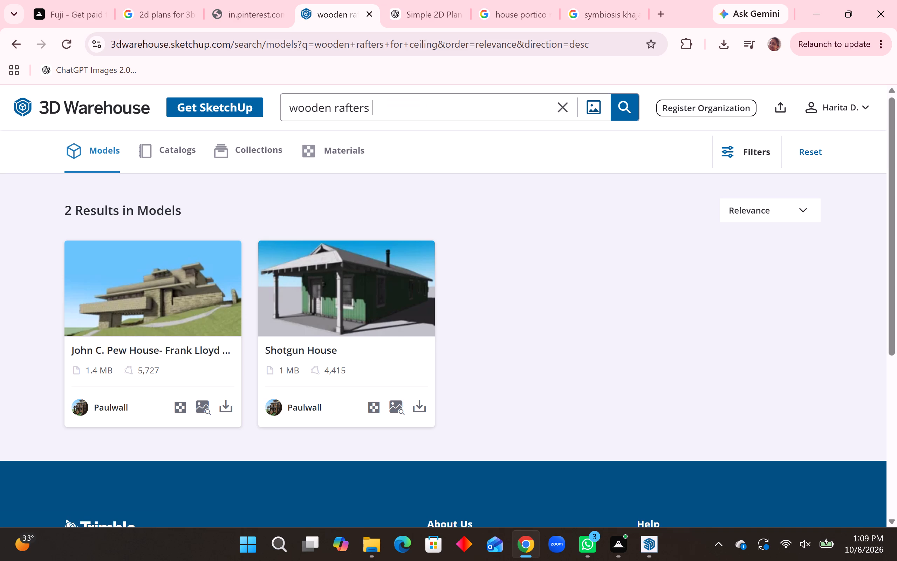
drag(331, 106, 292, 111)
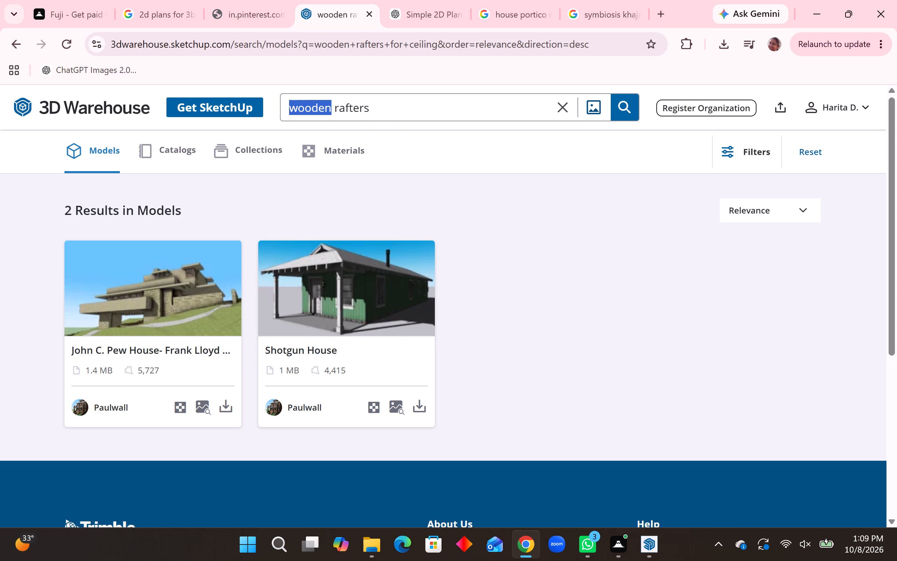
drag(292, 111, 284, 113)
key(Delete)
key(Return)
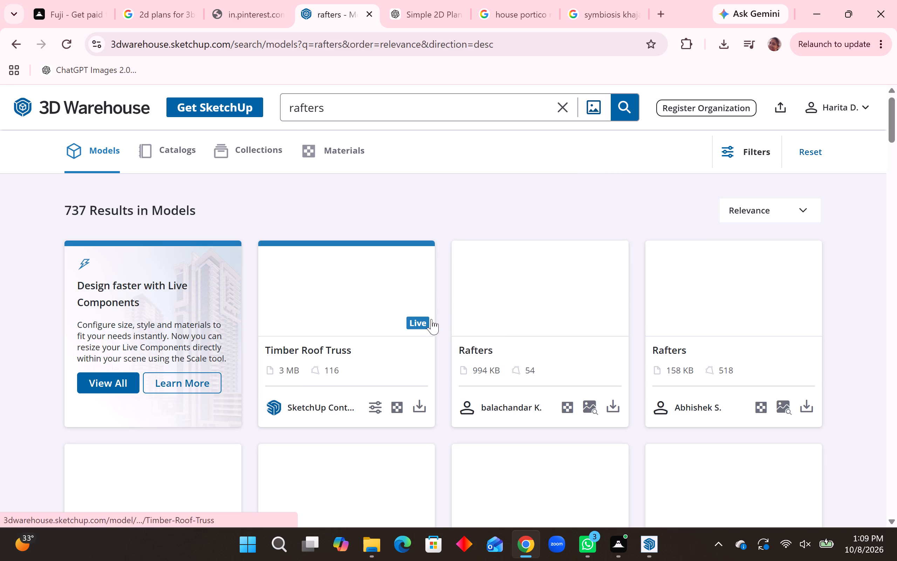
Look through the "rafters" model results for a suitable wooden ceiling rafter model.
scroll(529, 184, down, 2)
scroll(504, 293, down, 3)
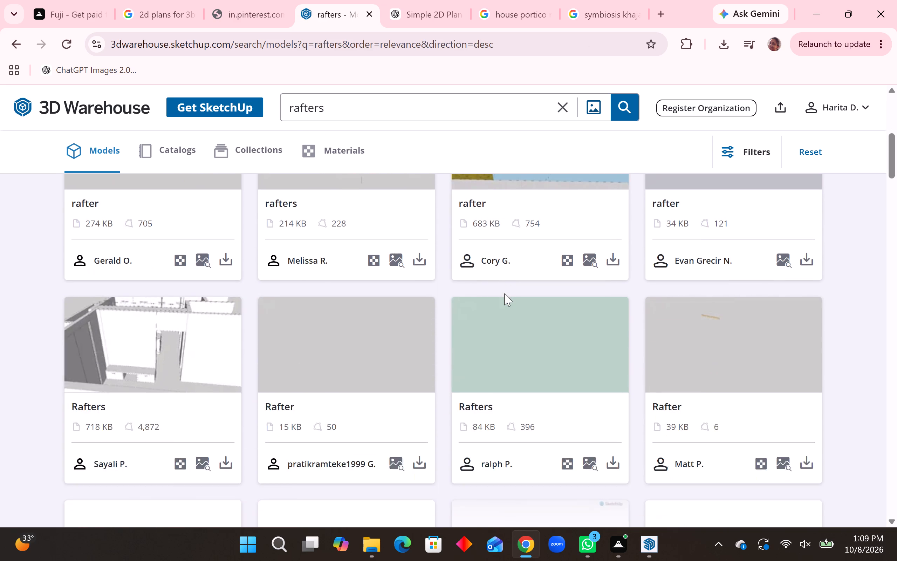
scroll(504, 293, down, 2)
scroll(506, 293, up, 10)
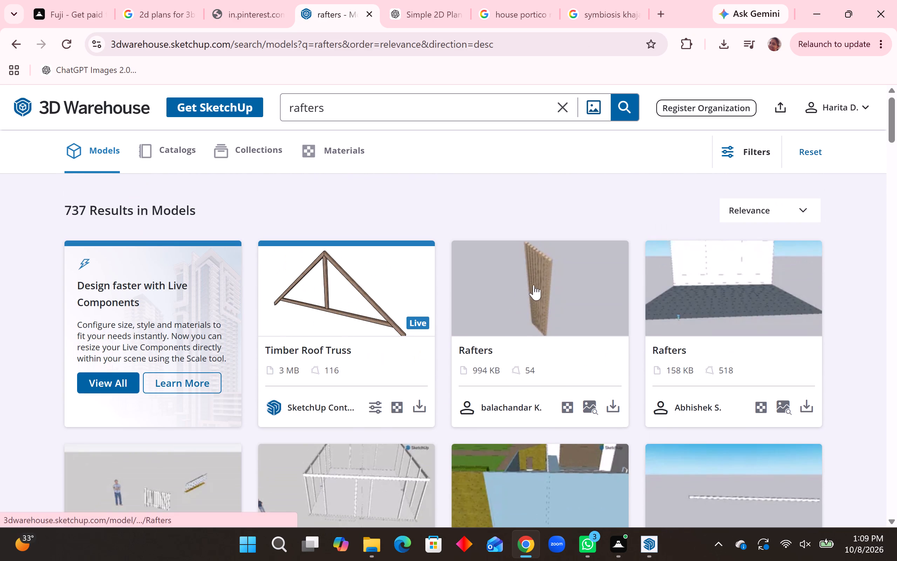
scroll(593, 308, down, 1)
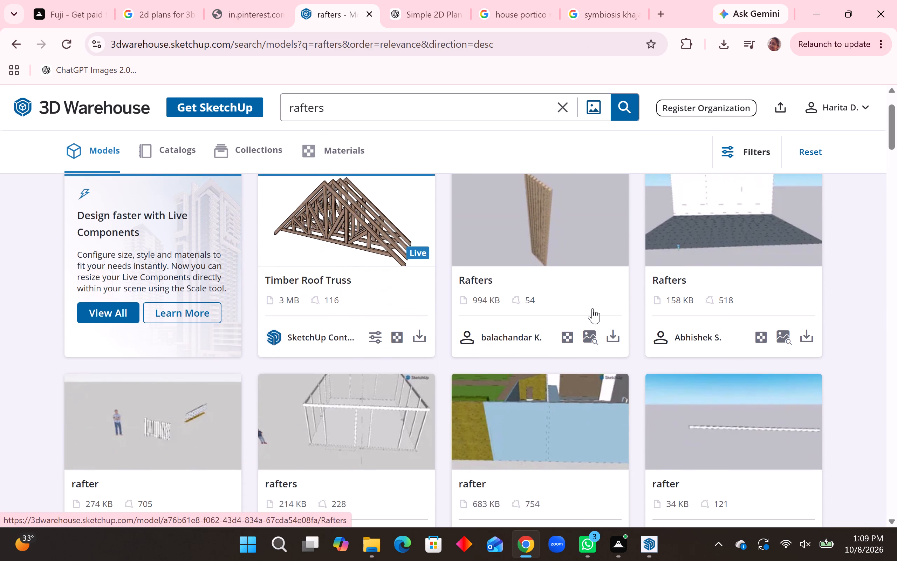
scroll(593, 308, down, 7)
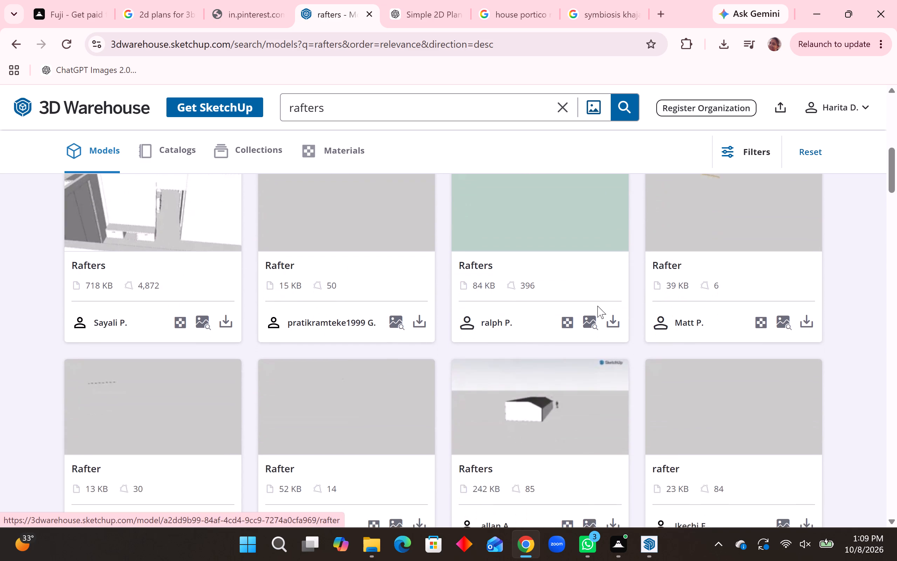
scroll(597, 306, down, 5)
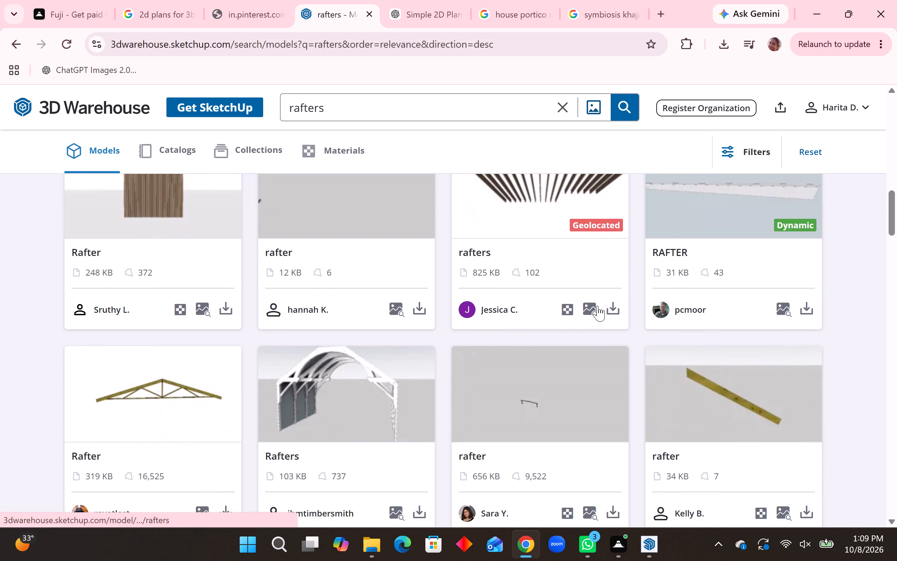
scroll(597, 306, down, 4)
scroll(598, 306, up, 2)
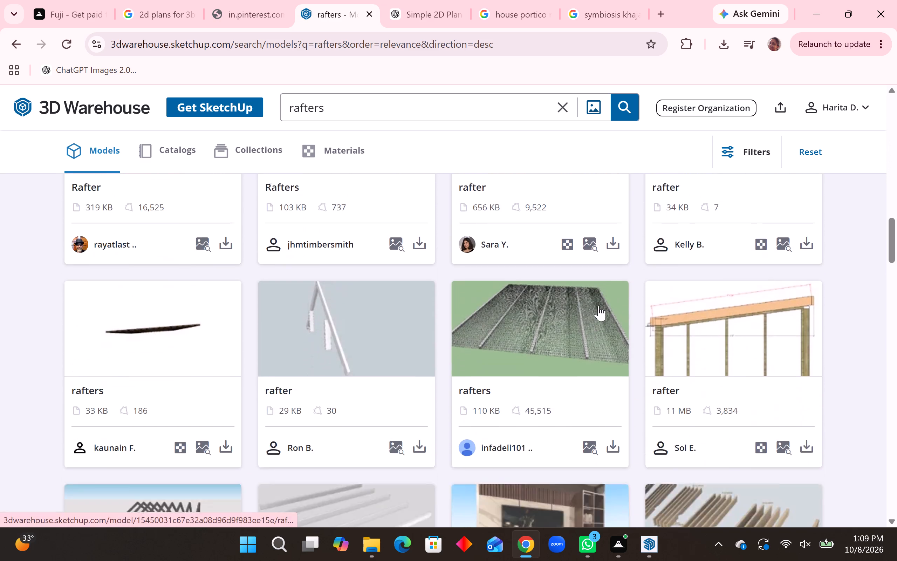
scroll(598, 306, down, 6)
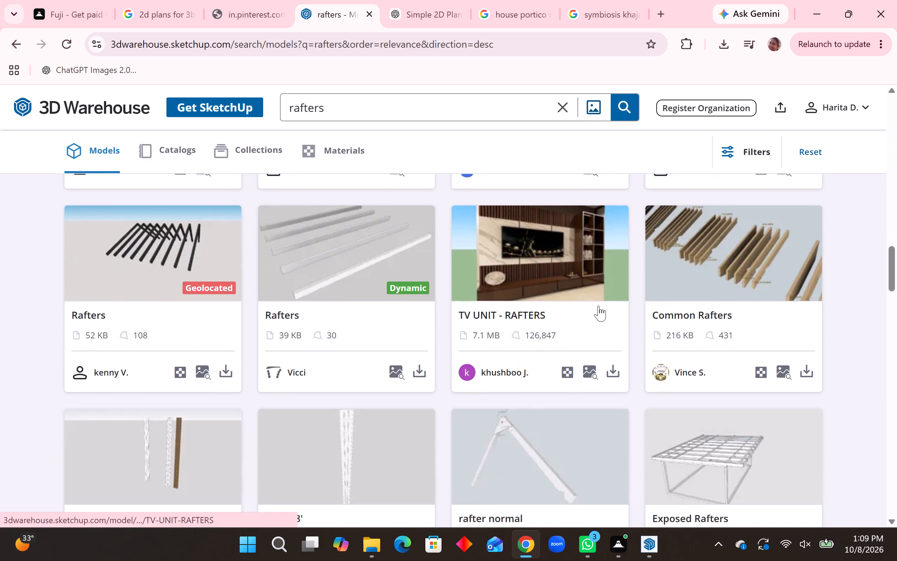
scroll(598, 306, down, 1)
scroll(599, 306, up, 1)
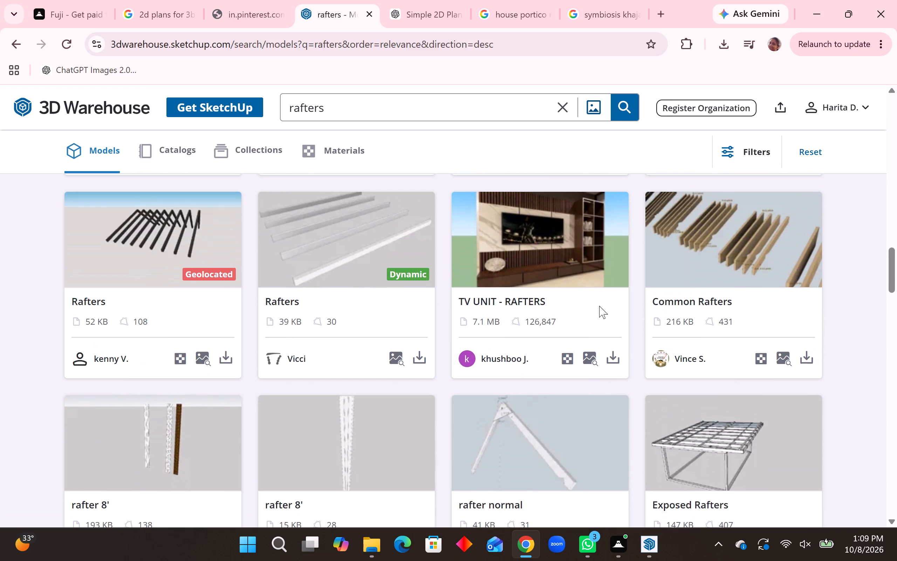
scroll(599, 306, up, 3)
scroll(599, 306, down, 8)
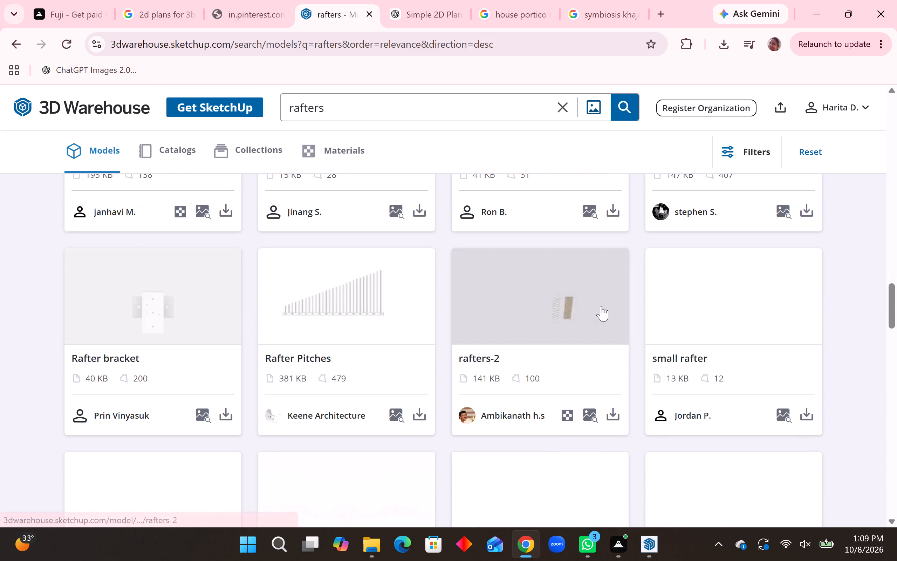
scroll(601, 306, down, 9)
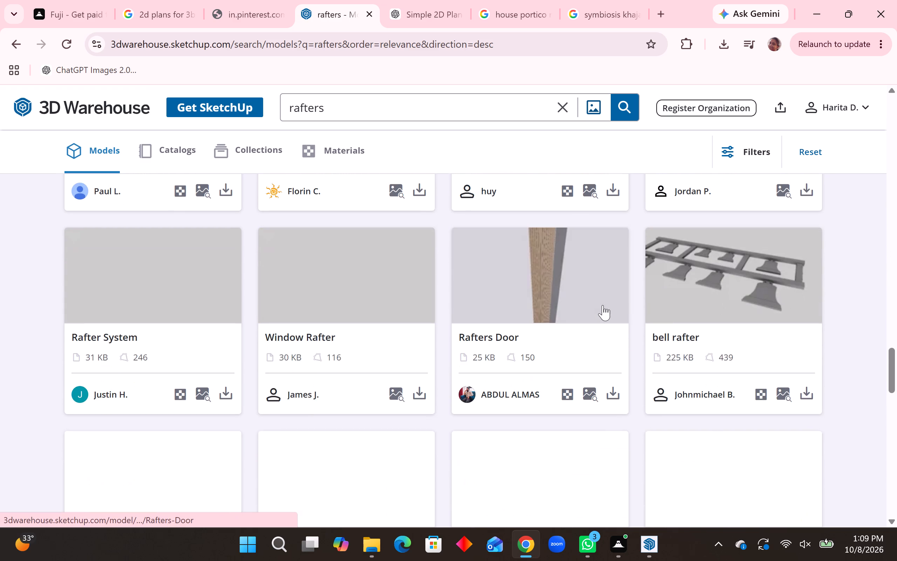
scroll(603, 305, up, 4)
scroll(600, 305, down, 7)
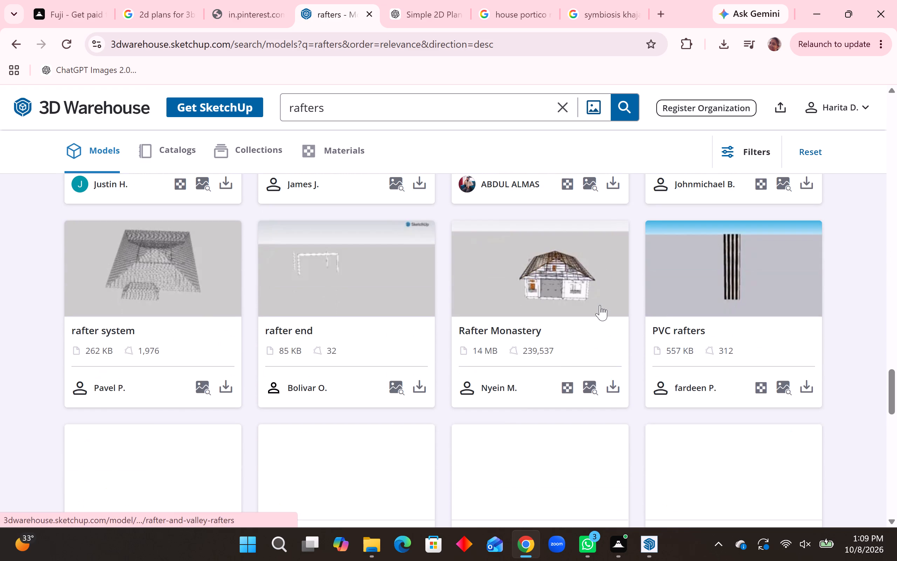
scroll(600, 305, down, 3)
scroll(600, 305, up, 3)
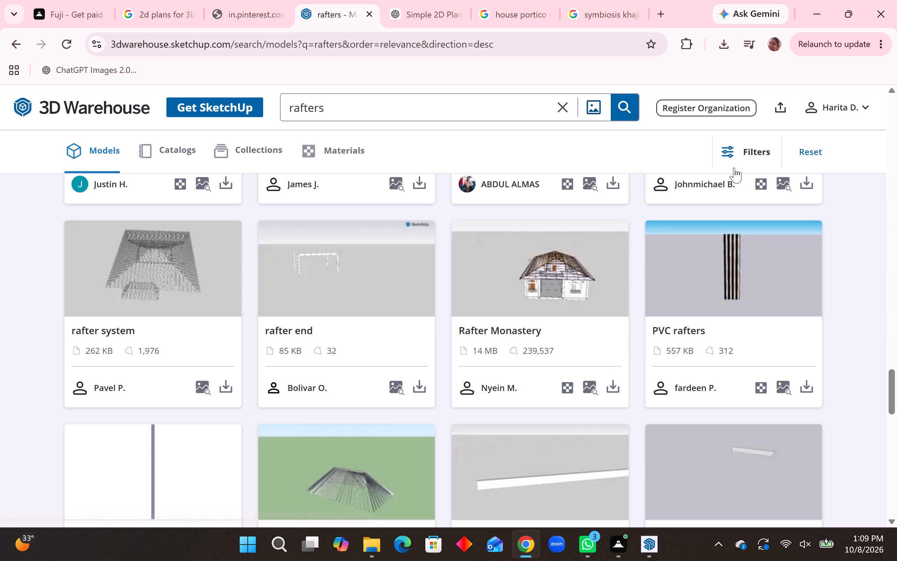
scroll(593, 322, down, 5)
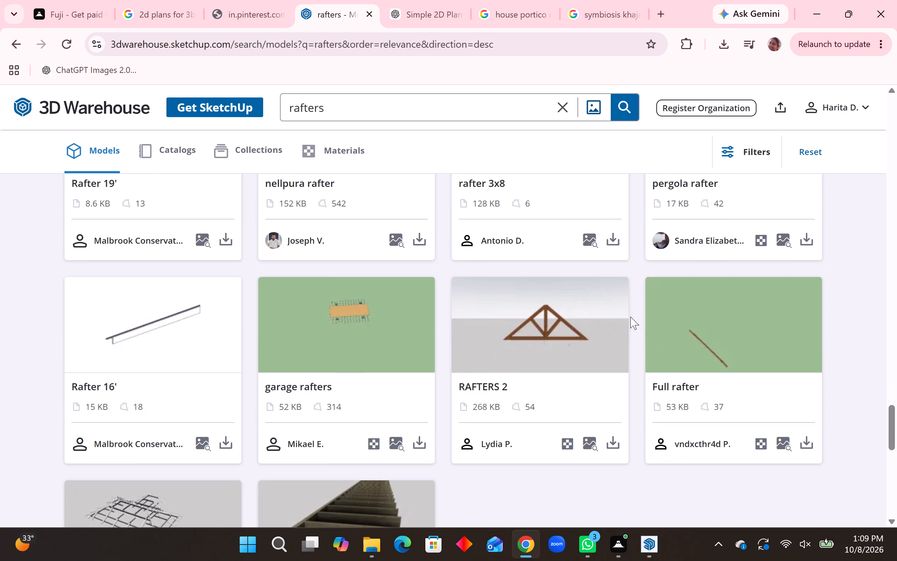
scroll(630, 317, down, 3)
scroll(630, 317, up, 6)
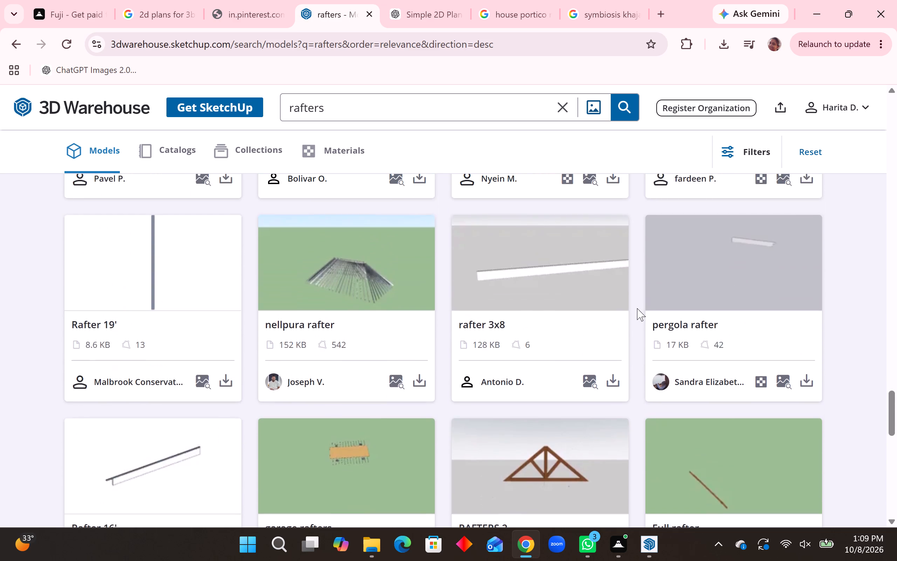
scroll(640, 302, down, 2)
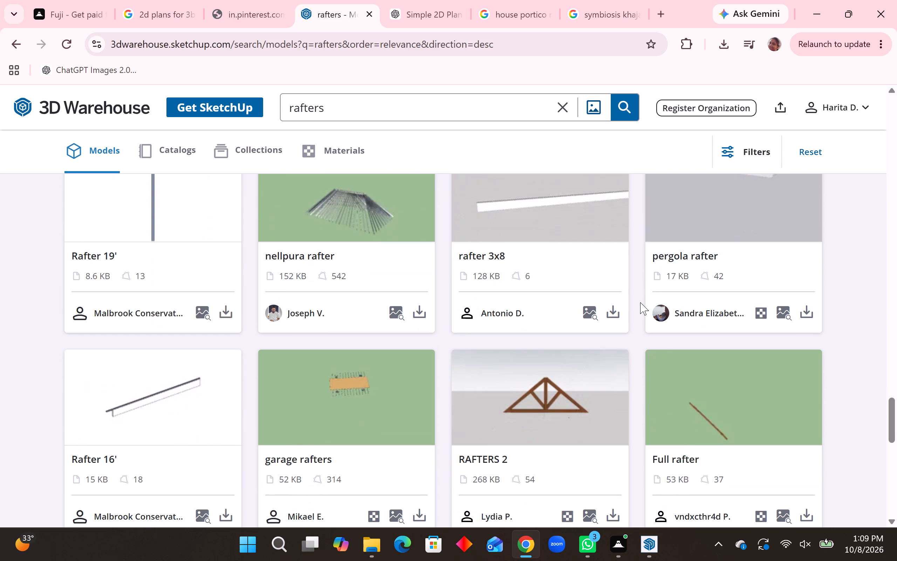
scroll(640, 302, down, 6)
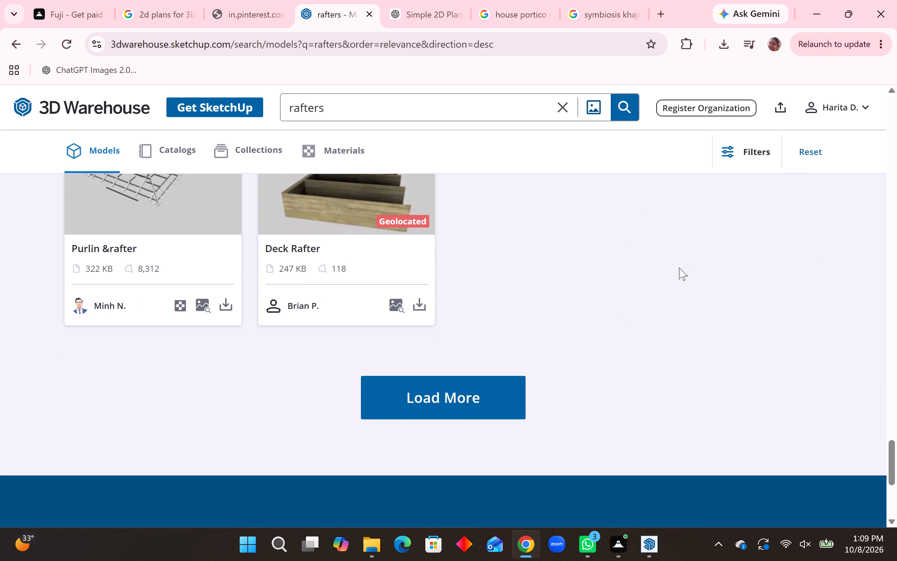
scroll(657, 297, down, 2)
Switch to SketchUp and copy the top-floor balcony's ceiling face into the open space beside the building, about 462 feet away.
click(647, 549)
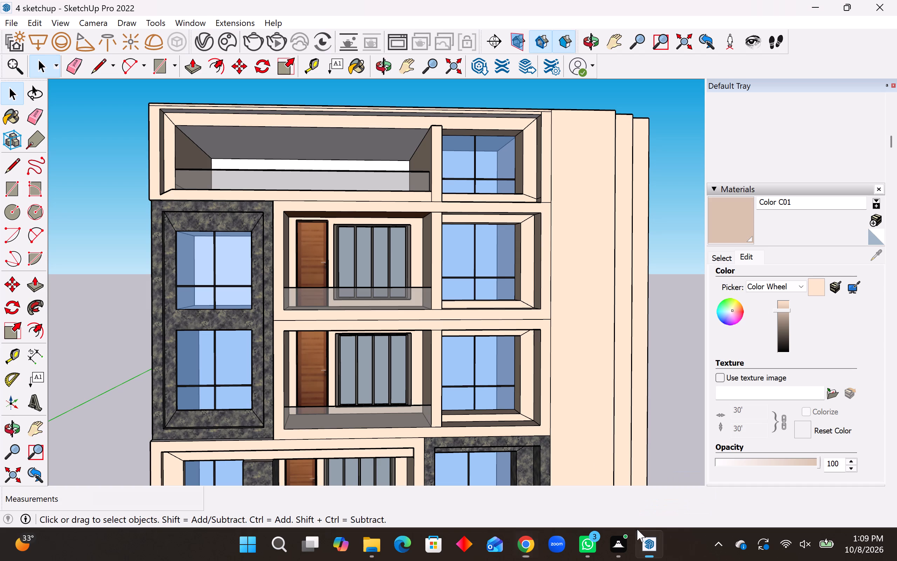
middle_drag(330, 198, 344, 187)
scroll(296, 169, down, 2)
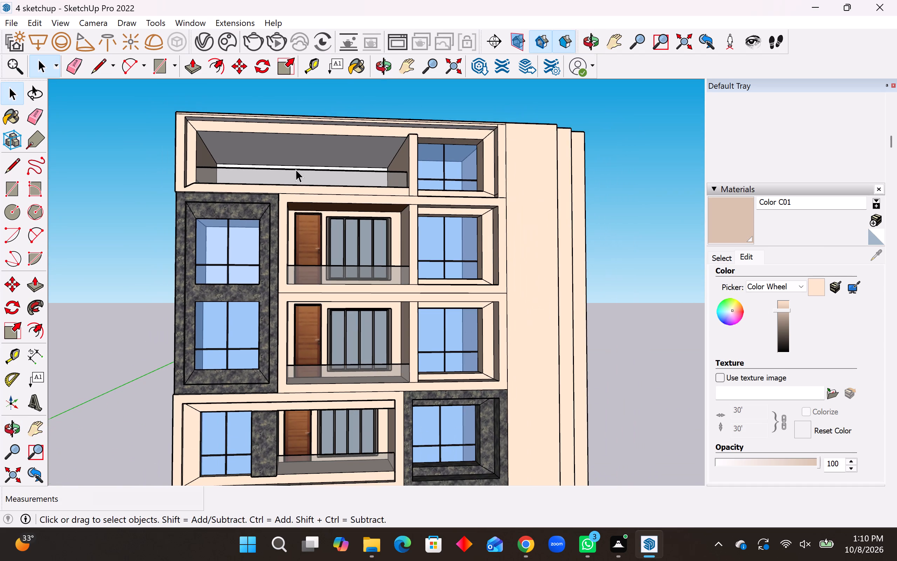
click(246, 145)
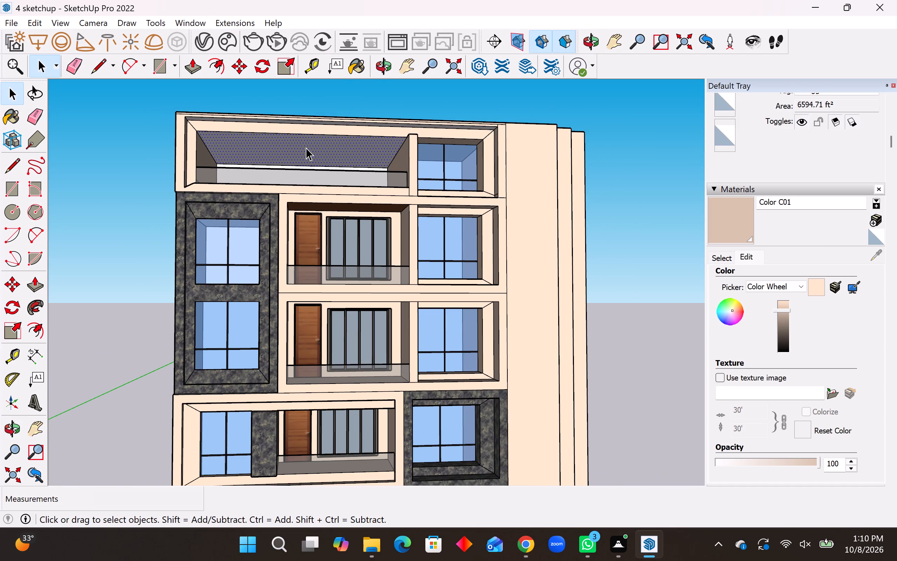
key(m)
scroll(377, 158, up, 3)
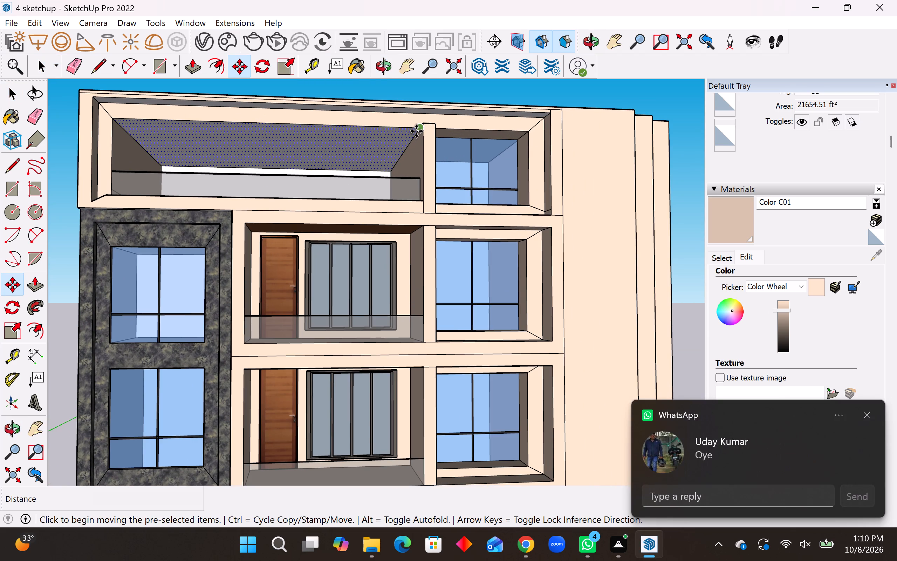
click(416, 131)
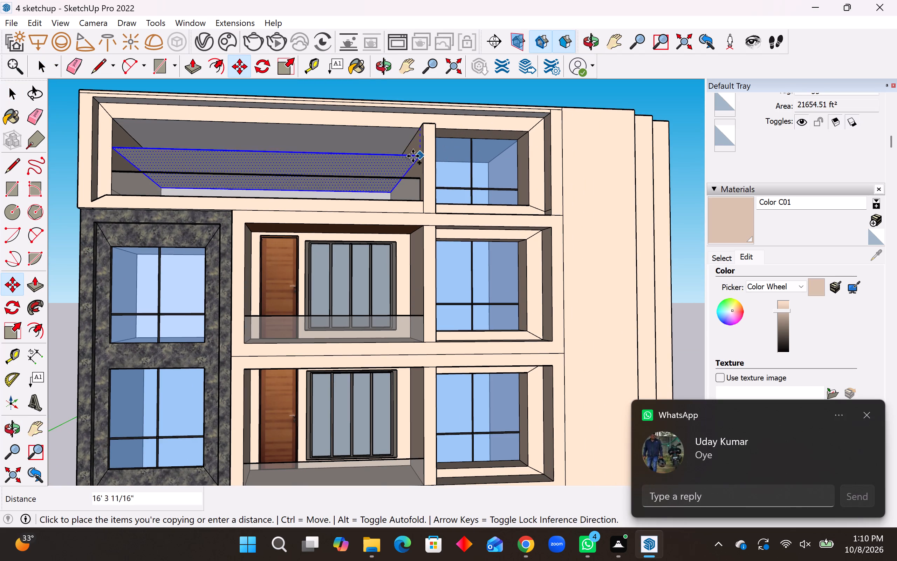
scroll(334, 176, down, 8)
scroll(274, 178, down, 4)
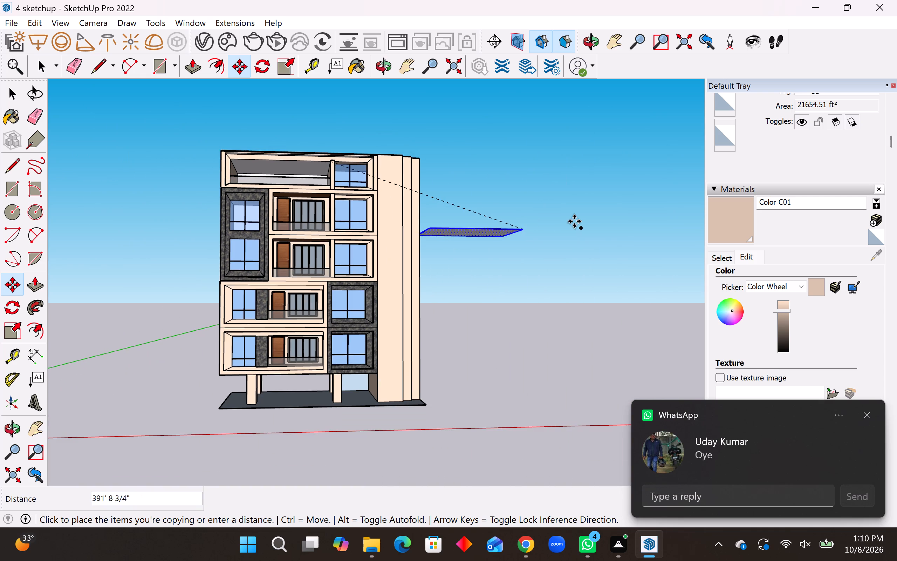
click(576, 221)
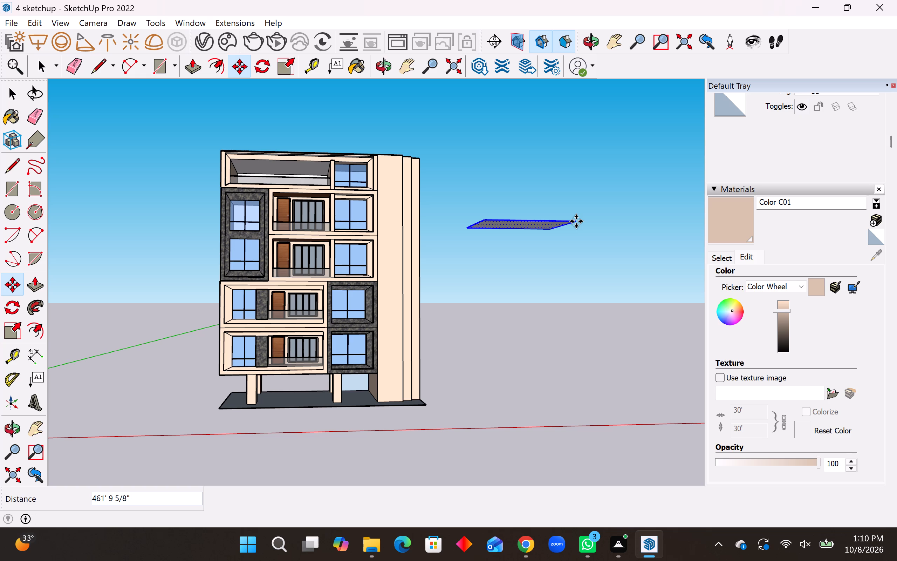
Offset the outline of the copied ceiling face inward by about 24 feet, viewed from below.
middle_drag(506, 232, 462, 131)
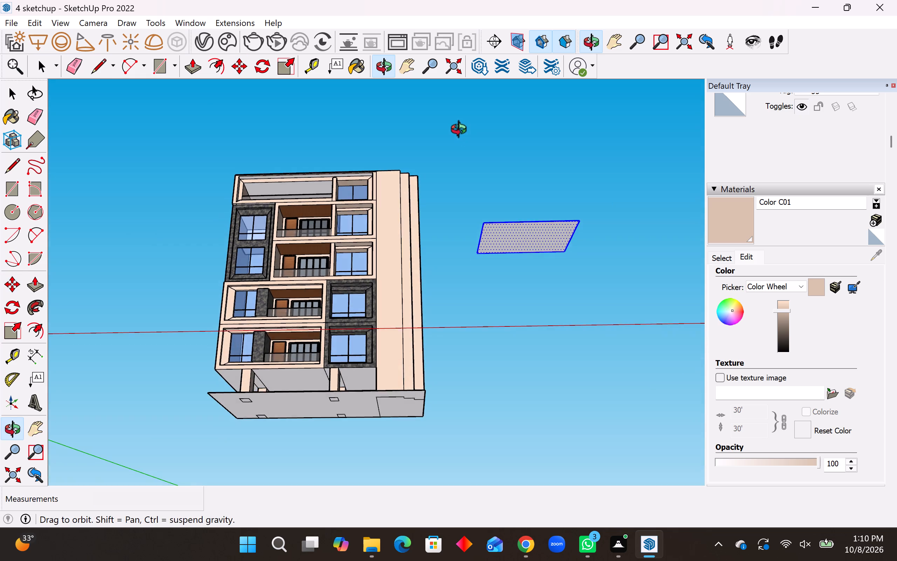
middle_drag(462, 131, 456, 130)
scroll(546, 193, up, 4)
scroll(551, 236, up, 6)
middle_drag(550, 195, 532, 137)
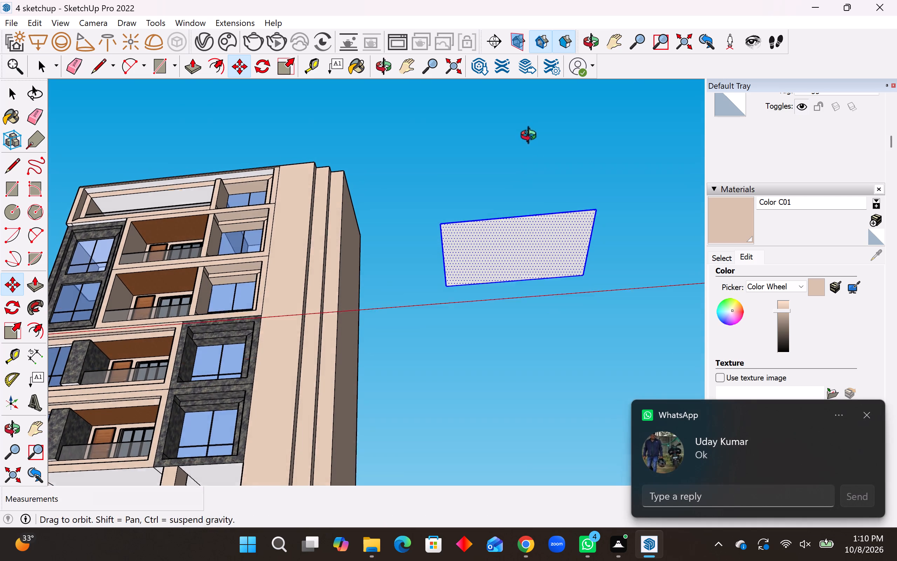
middle_drag(532, 137, 531, 137)
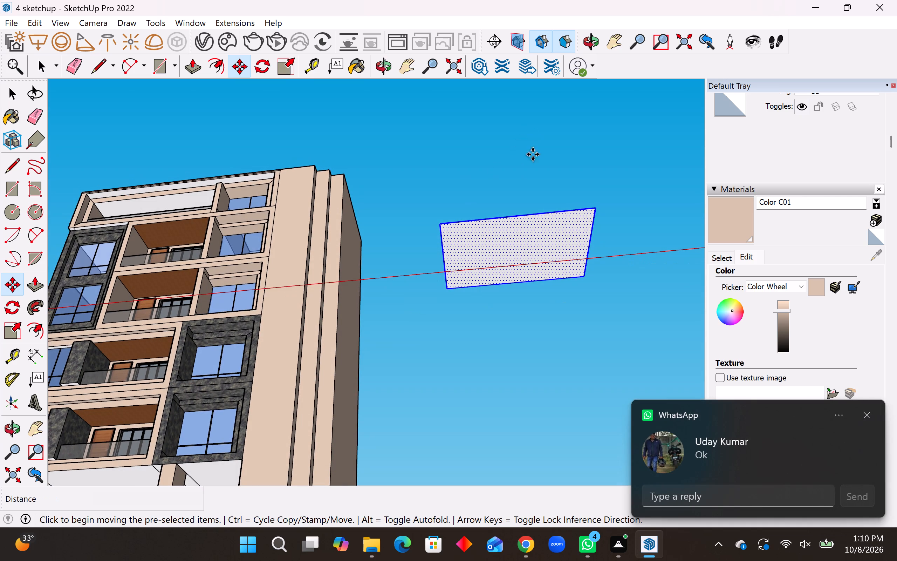
scroll(502, 245, up, 5)
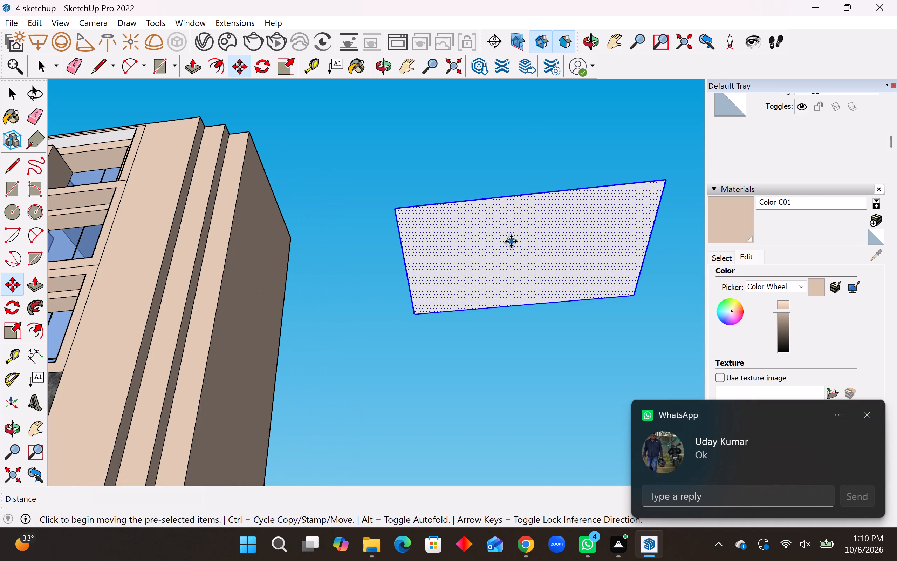
key(space)
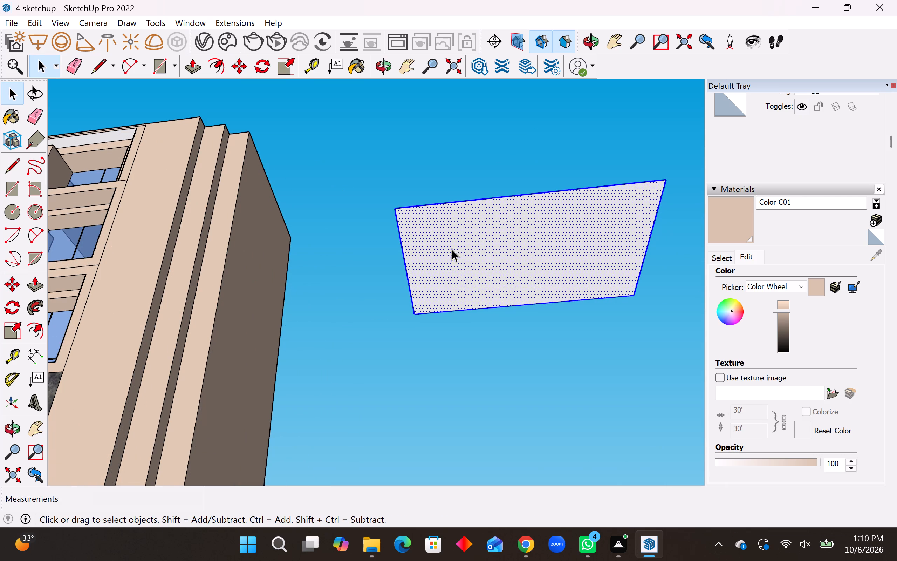
scroll(423, 283, down, 3)
middle_drag(572, 258, 563, 228)
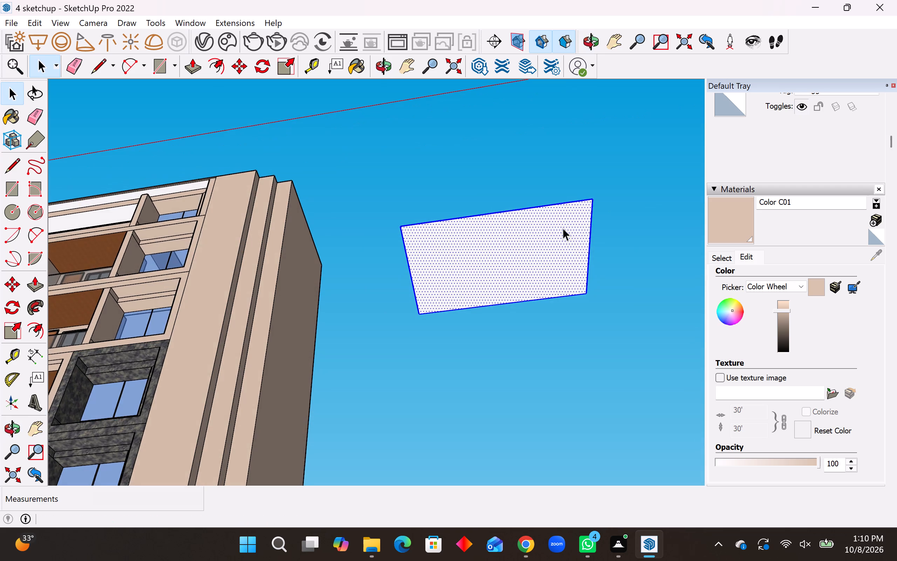
scroll(567, 257, up, 5)
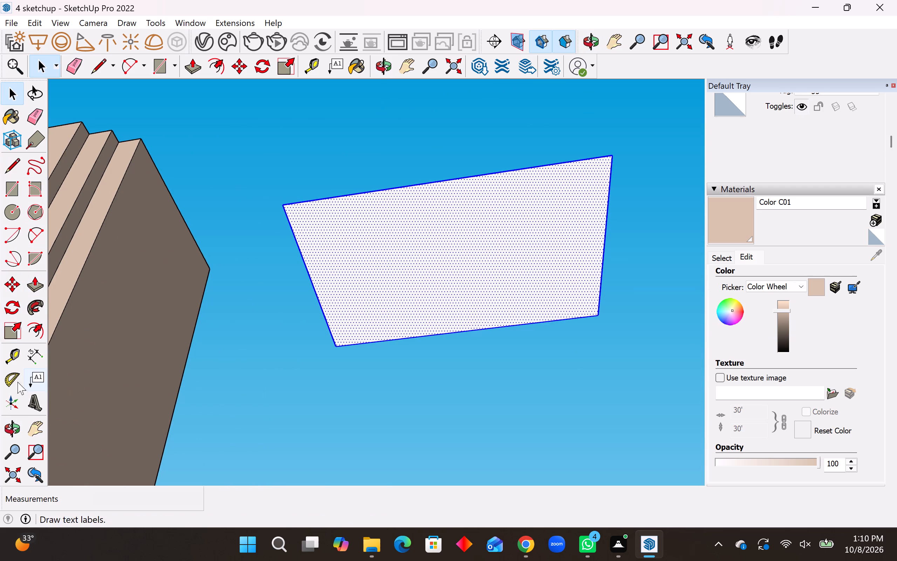
click(37, 327)
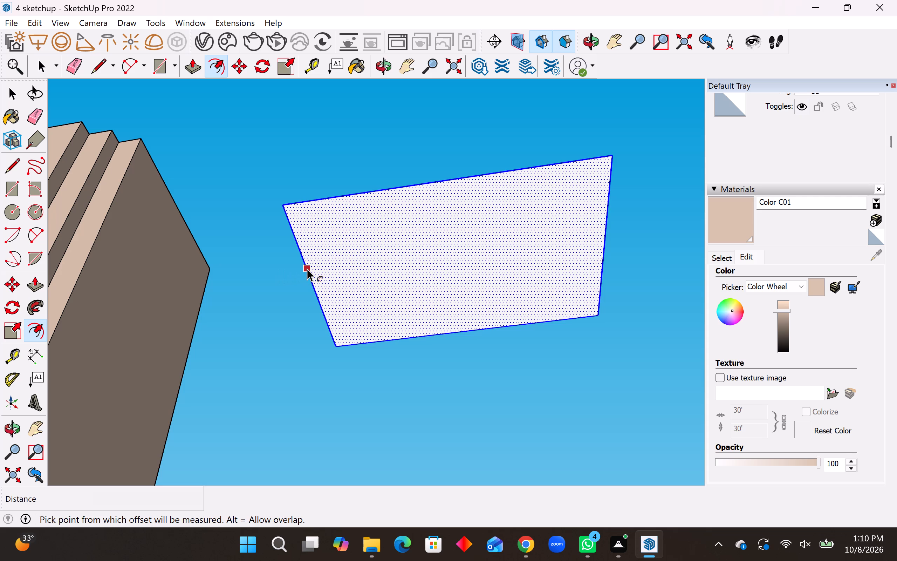
click(307, 269)
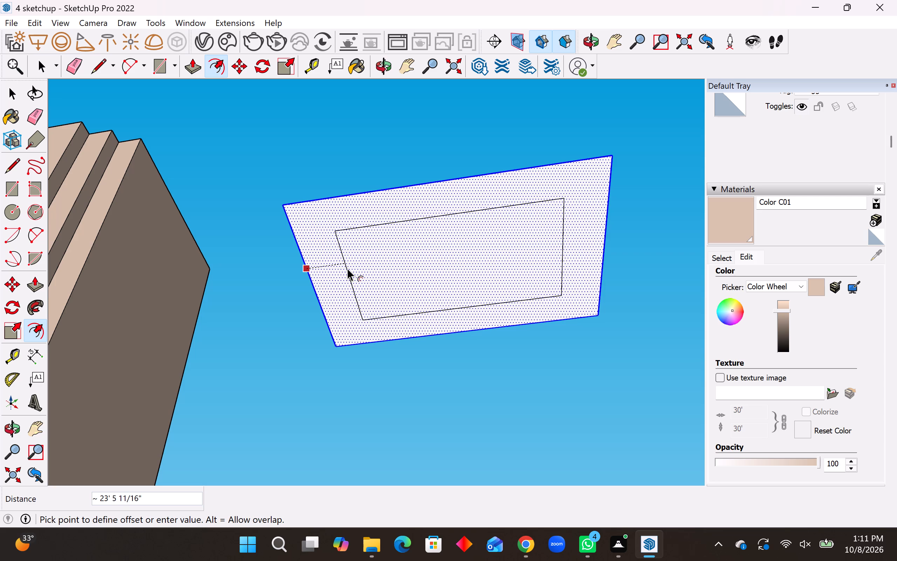
click(348, 268)
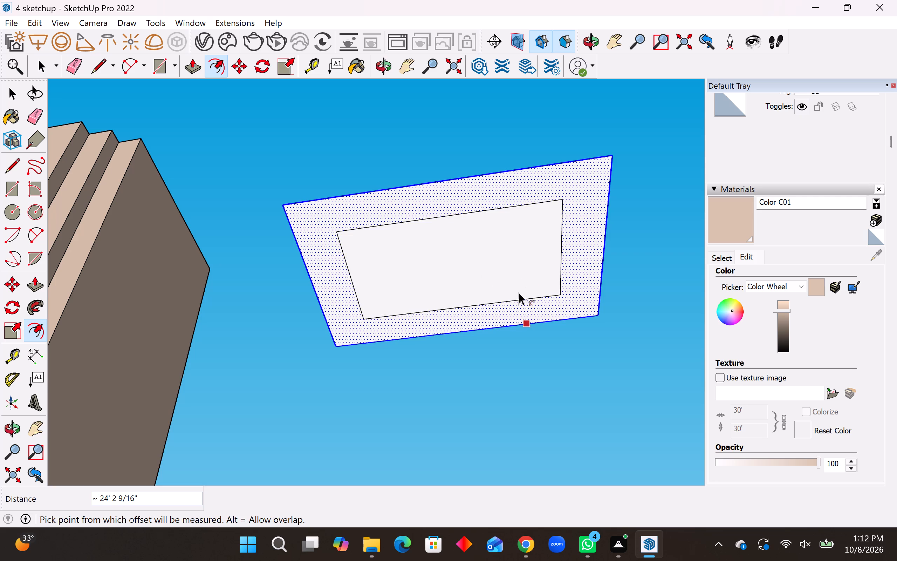
key(space)
click(478, 351)
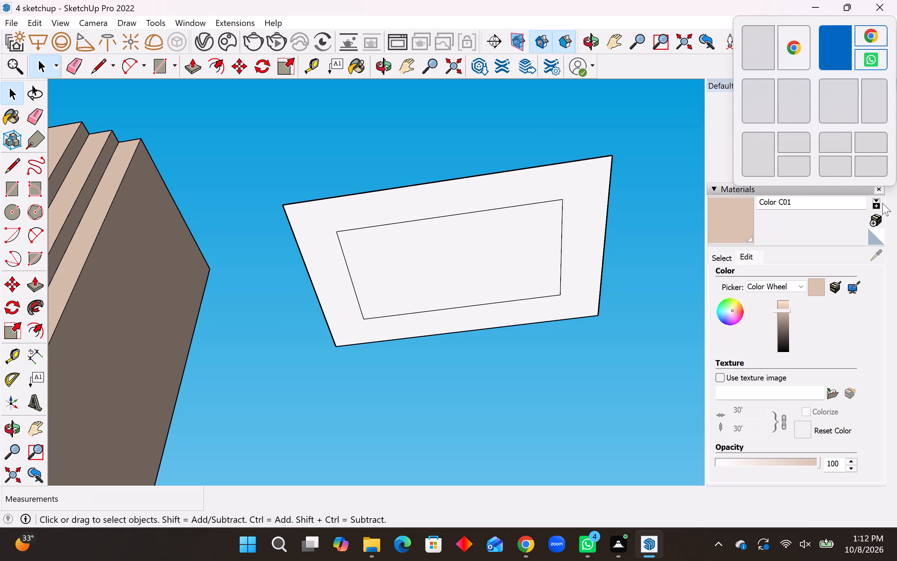
Paint the outer border of the copied ceiling face with Cladding Siding Tan from the Brick, Cladding and Siding materials.
click(721, 256)
click(821, 271)
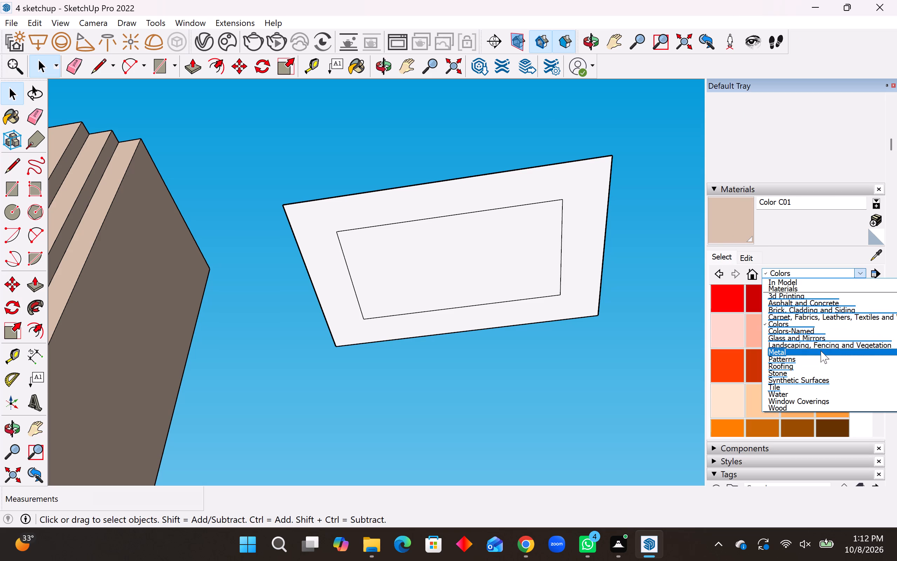
click(815, 312)
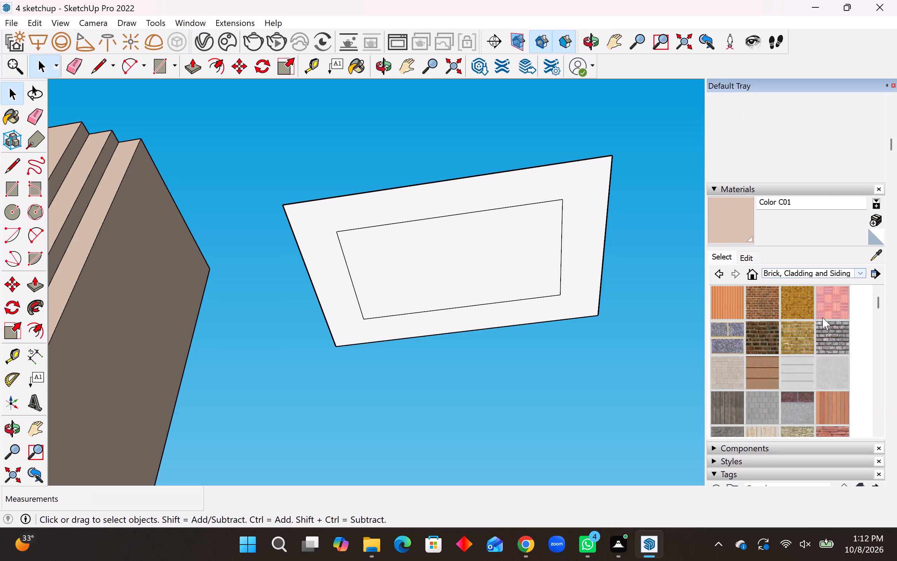
click(768, 377)
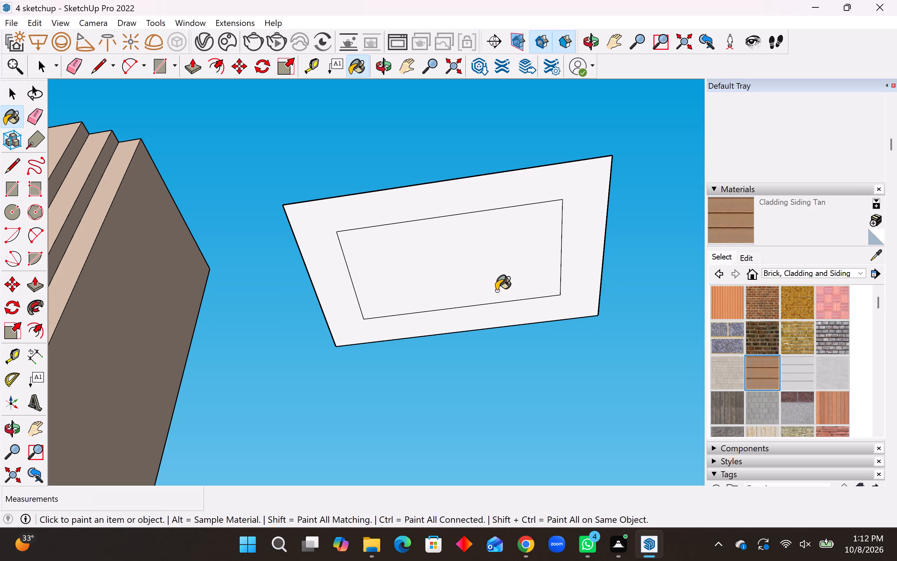
click(431, 206)
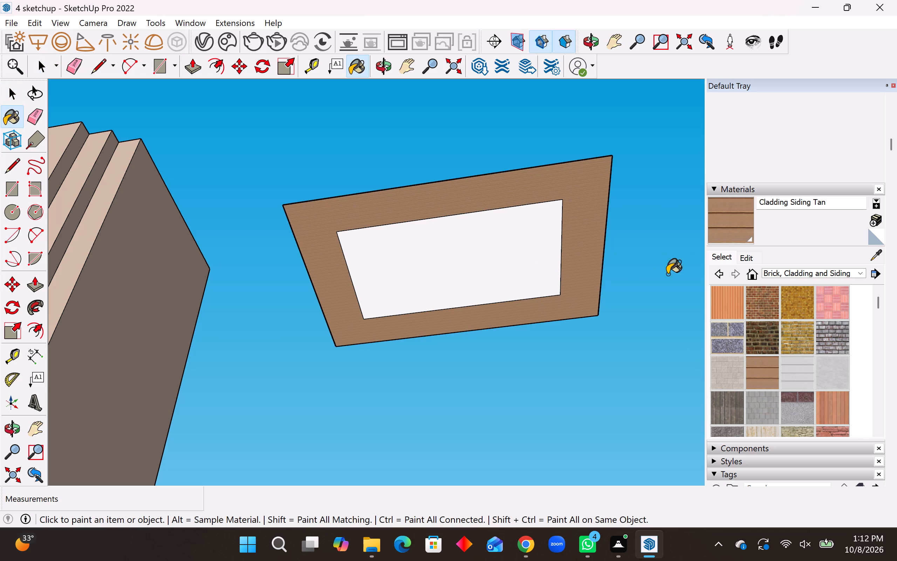
Set the Cladding Siding Tan texture width to 10'.
click(743, 258)
drag(749, 409, 728, 417)
text(10')
key(Return)
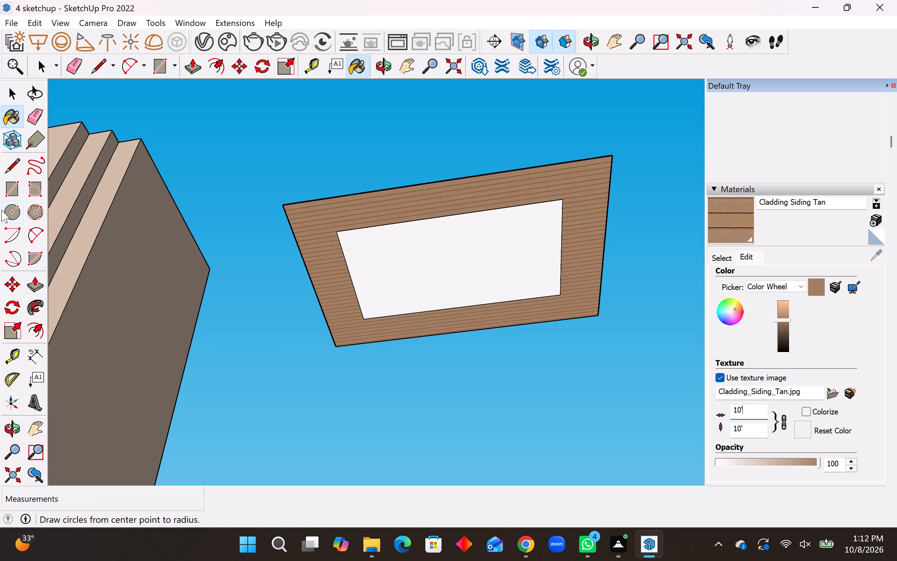
Draw two parallel lines about 76' 8" long across the white inner rectangle, dividing it into three strips.
click(10, 168)
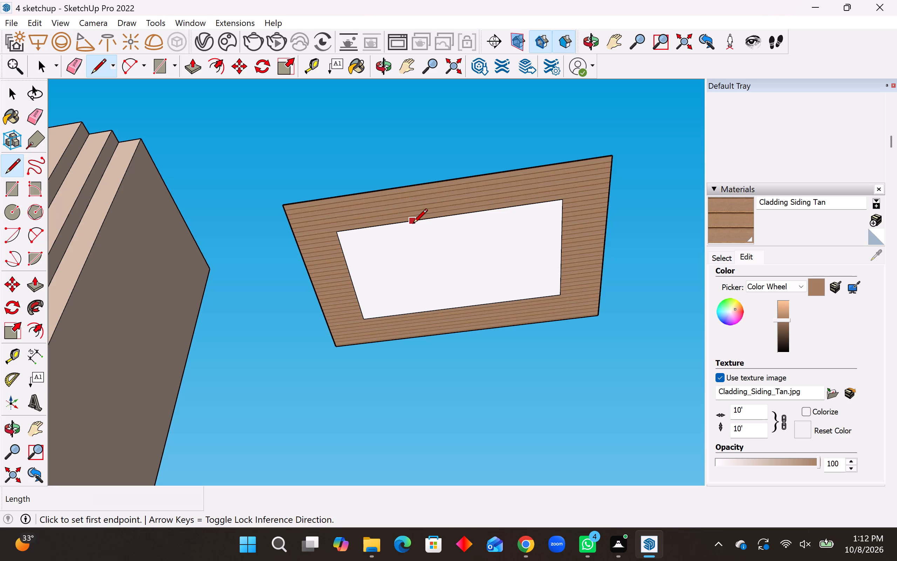
click(413, 224)
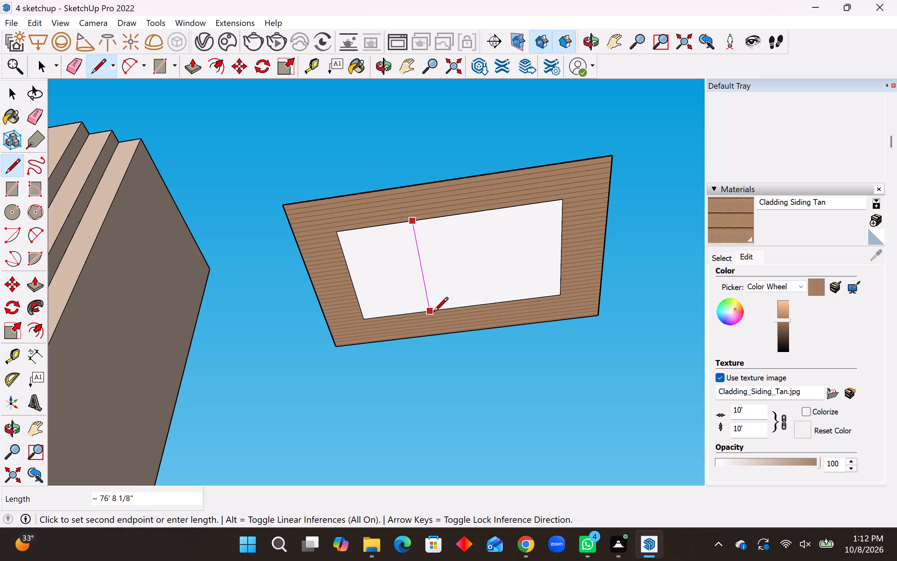
scroll(436, 312, up, 3)
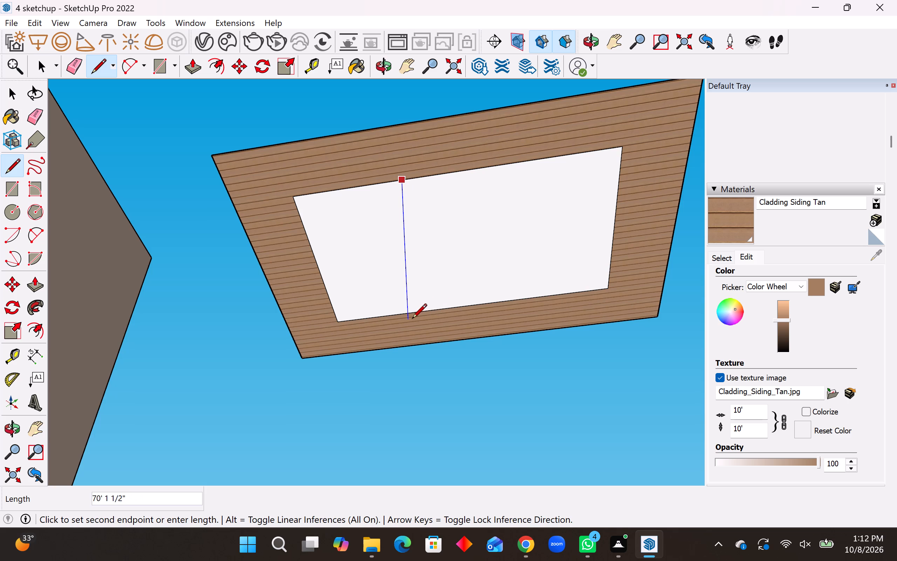
middle_drag(426, 312, 398, 148)
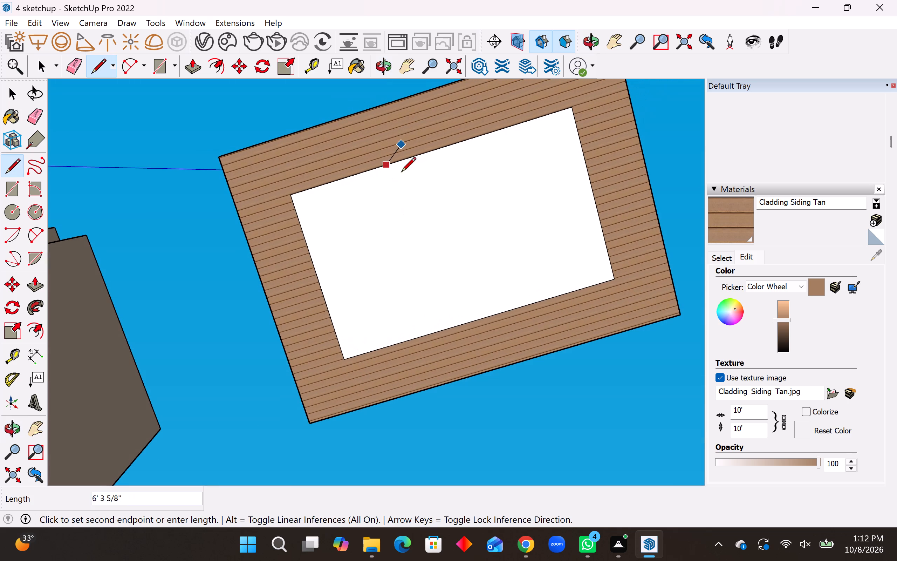
click(438, 330)
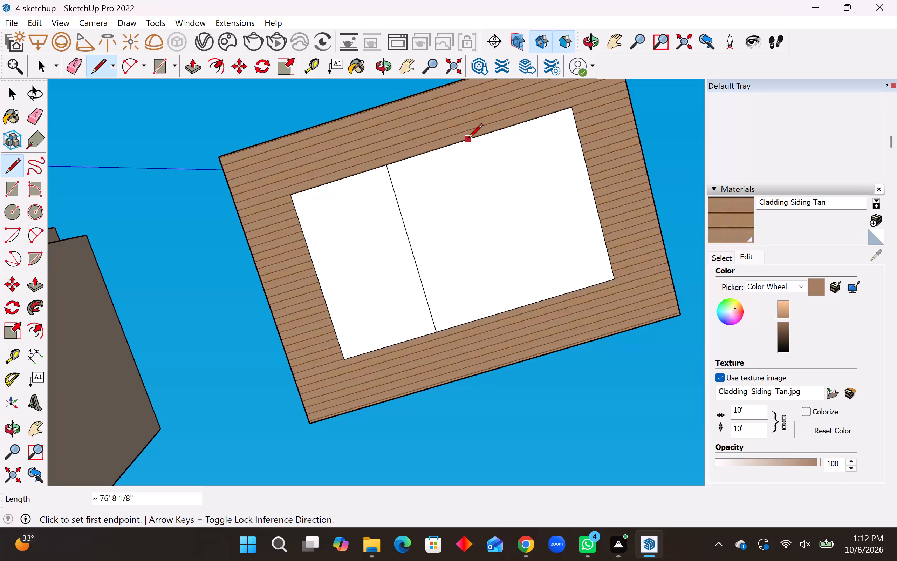
click(468, 139)
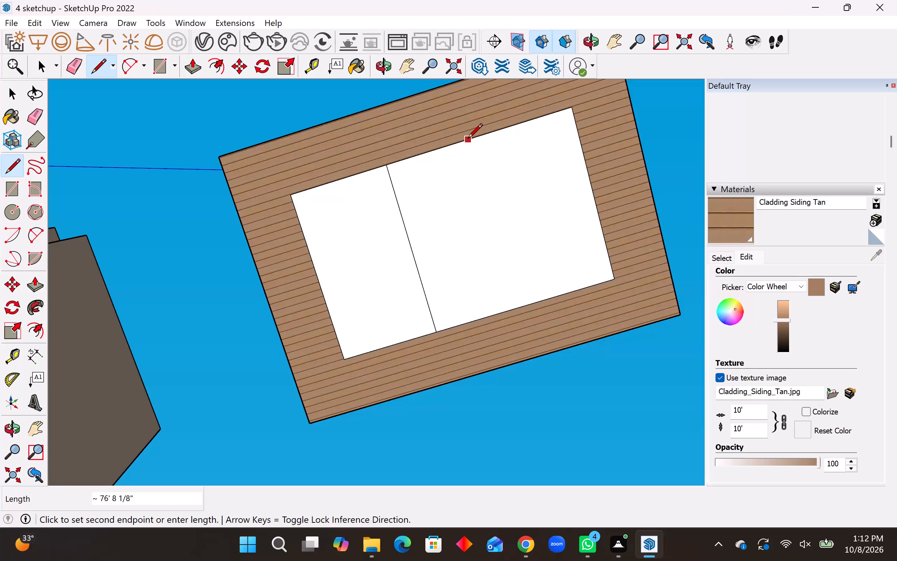
click(516, 305)
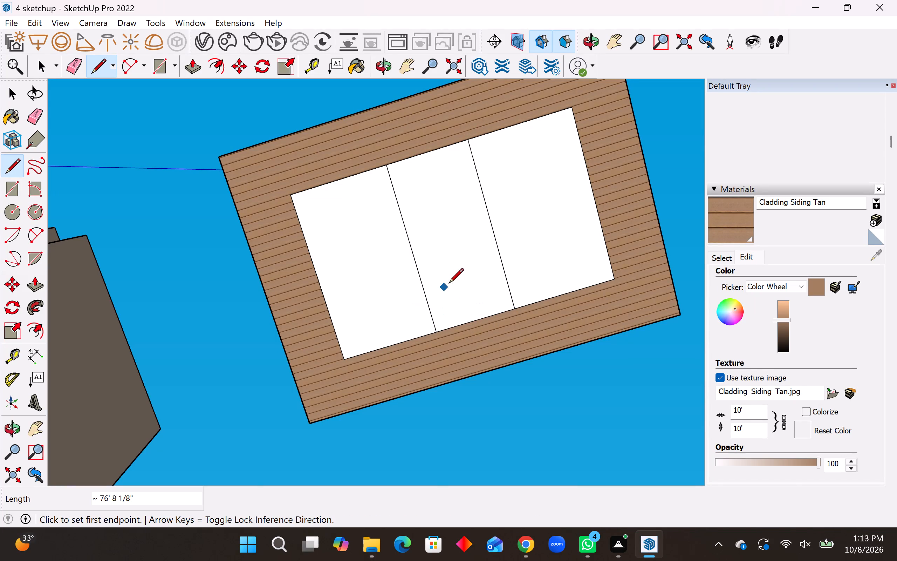
Draw a cross line about 36' long between the two dividing lines, close to one end of the middle strip.
middle_drag(471, 266, 492, 358)
scroll(477, 336, down, 3)
middle_drag(477, 336, 448, 300)
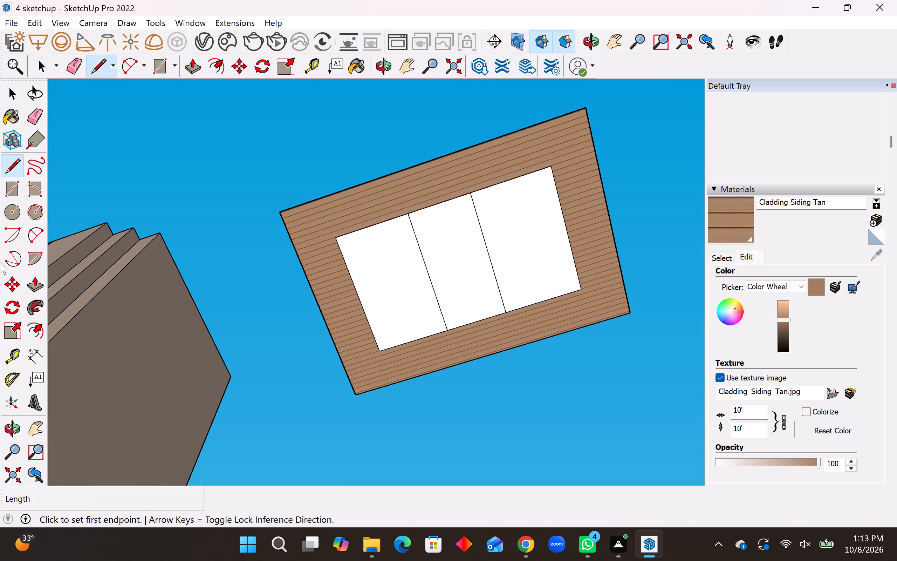
click(14, 164)
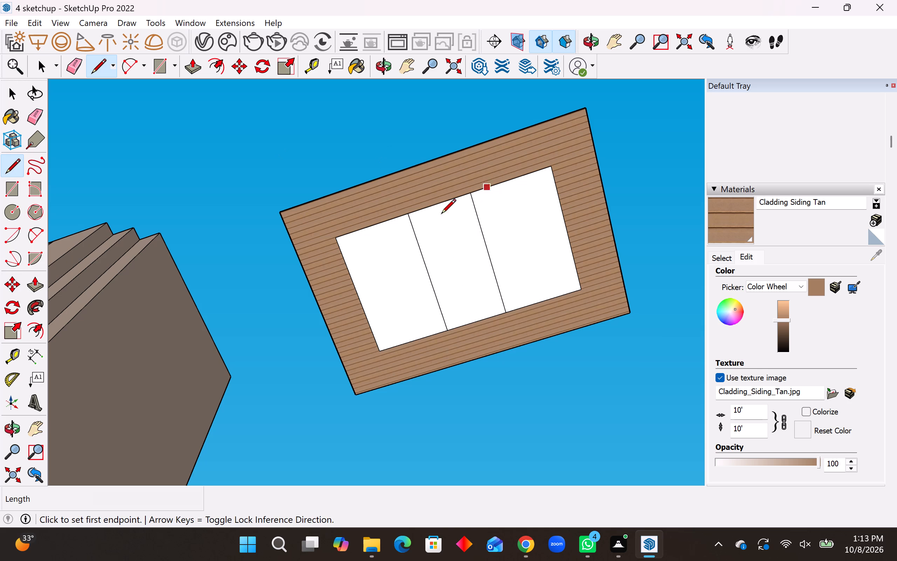
scroll(420, 234, up, 7)
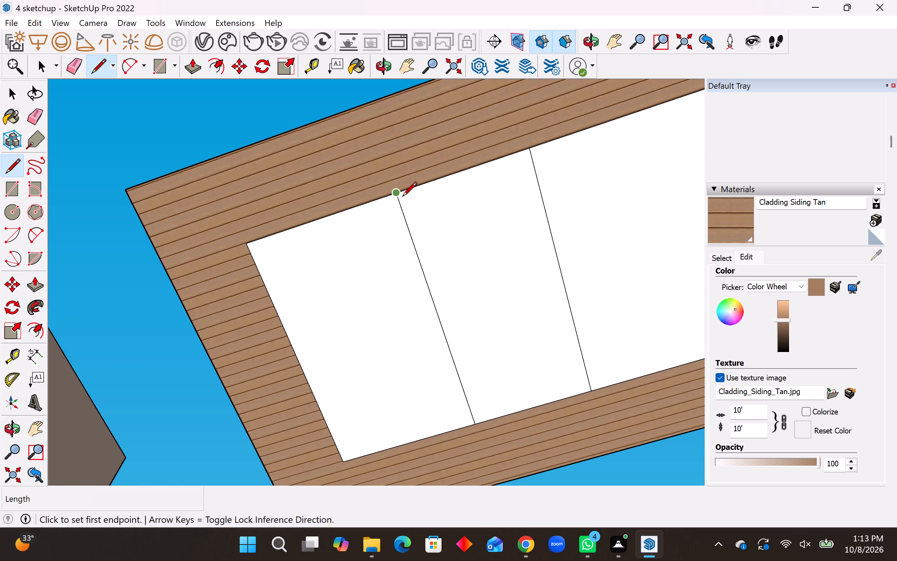
scroll(402, 206, up, 4)
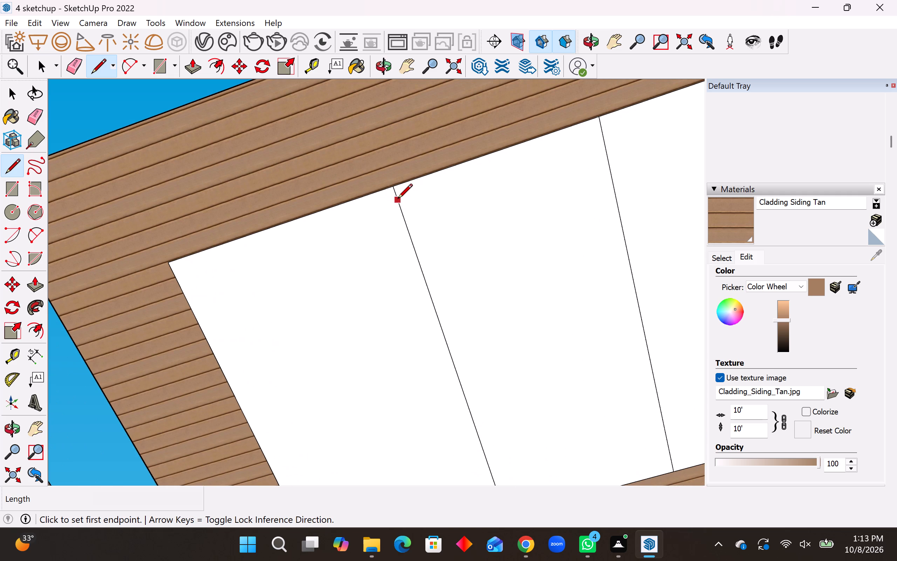
click(396, 196)
click(598, 129)
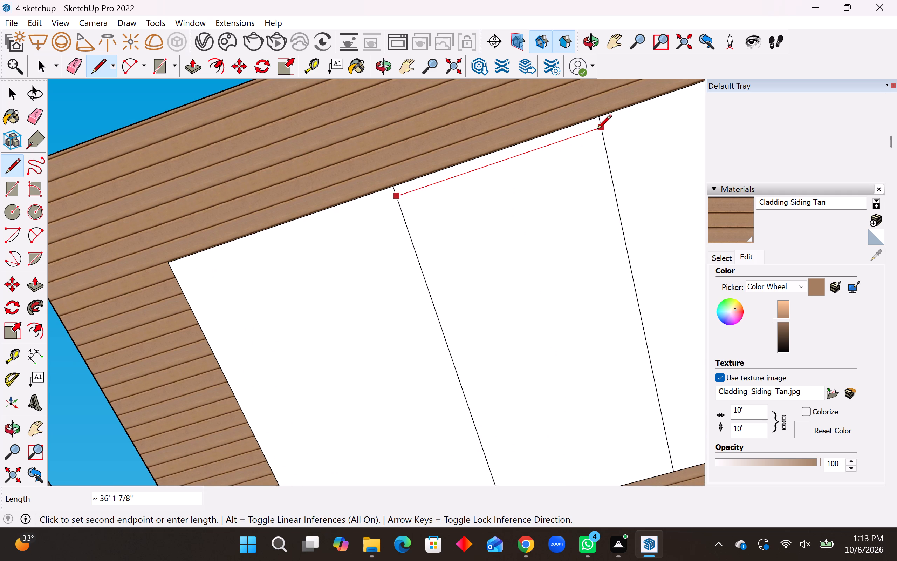
Copy the cross line about 2' 3 1/2" along the middle strip and array it as 20 copies.
scroll(213, 244, down, 8)
key(space)
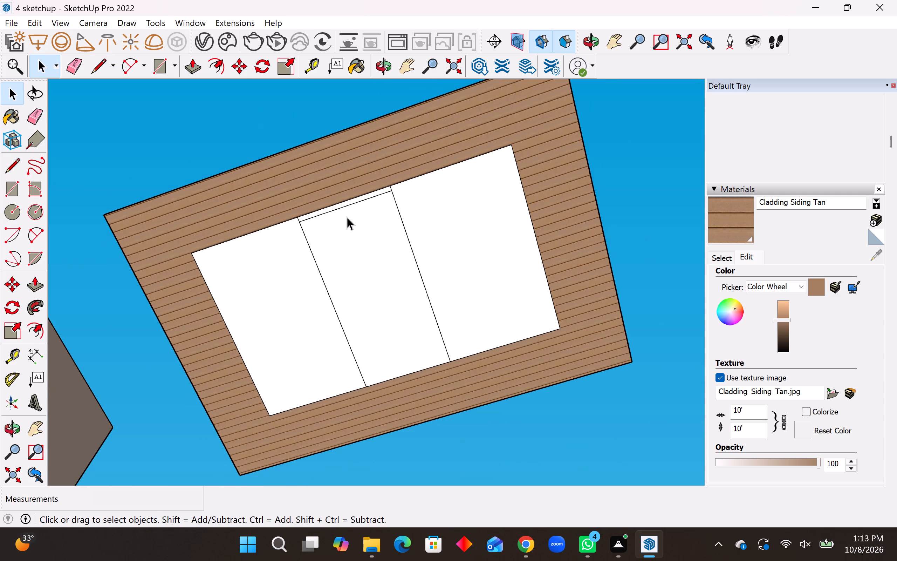
click(346, 206)
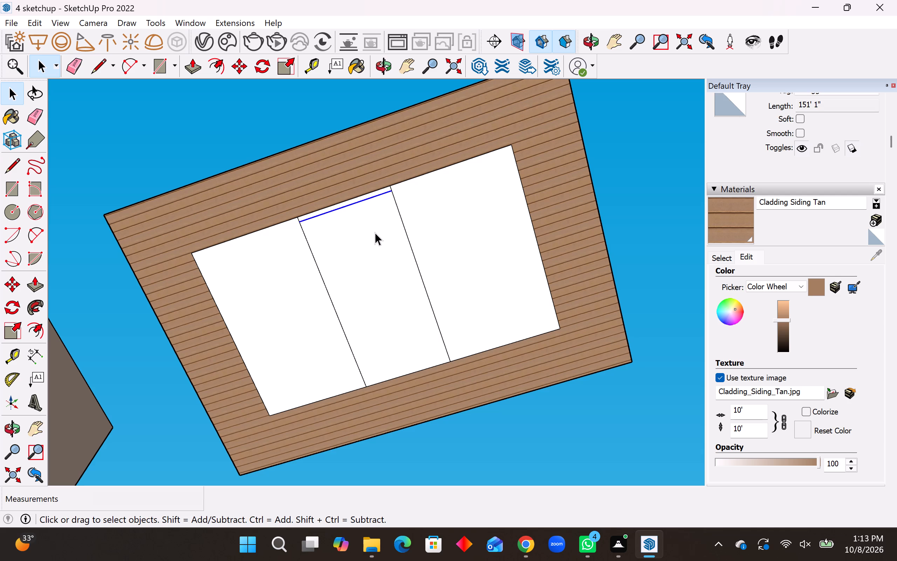
key(m)
click(394, 192)
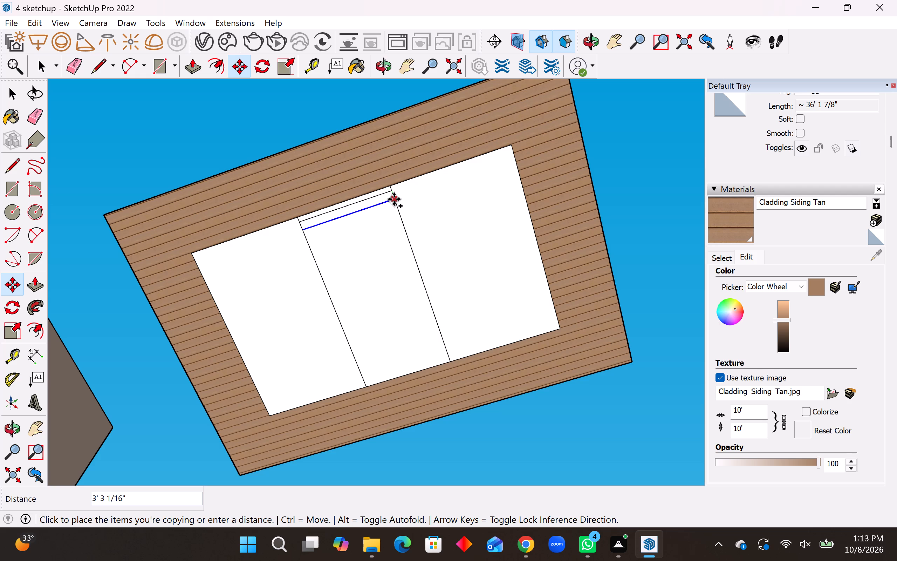
scroll(396, 205, up, 3)
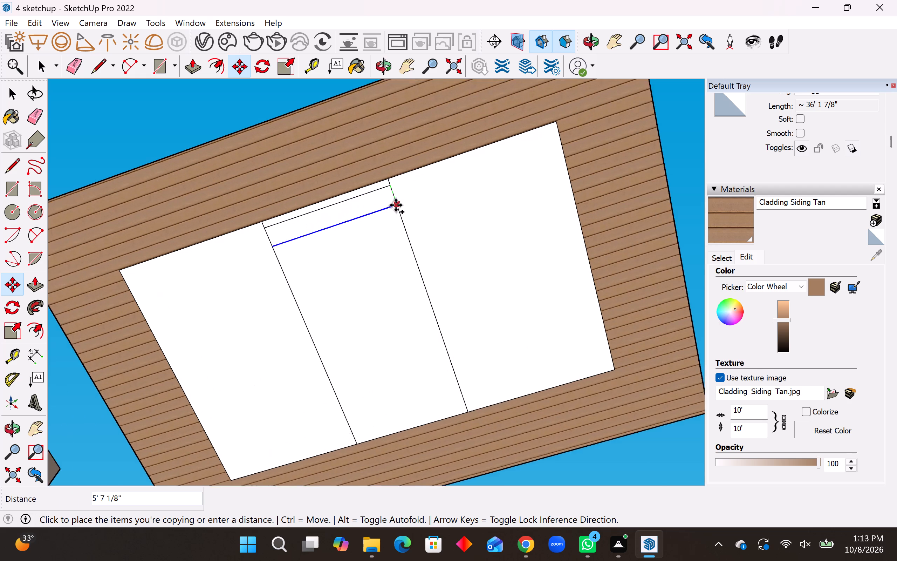
scroll(396, 205, up, 2)
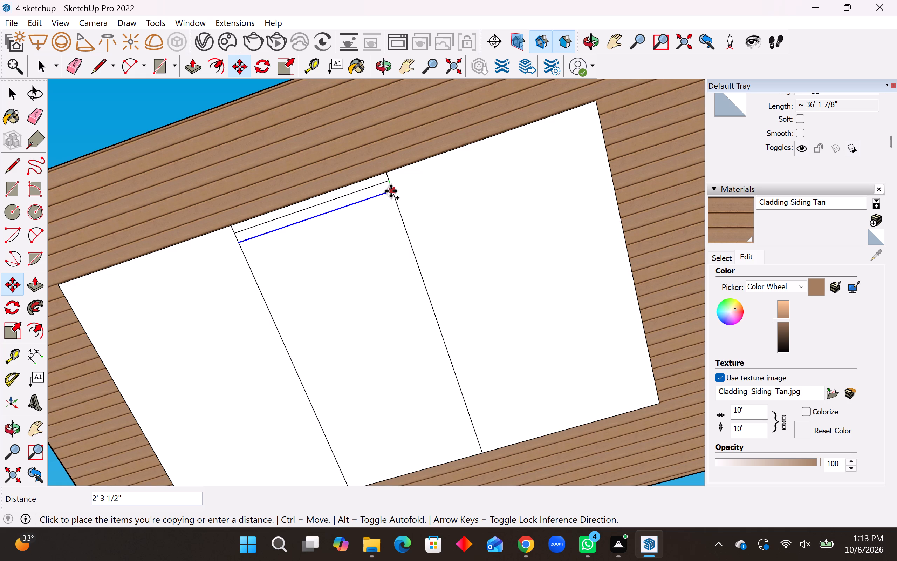
click(391, 191)
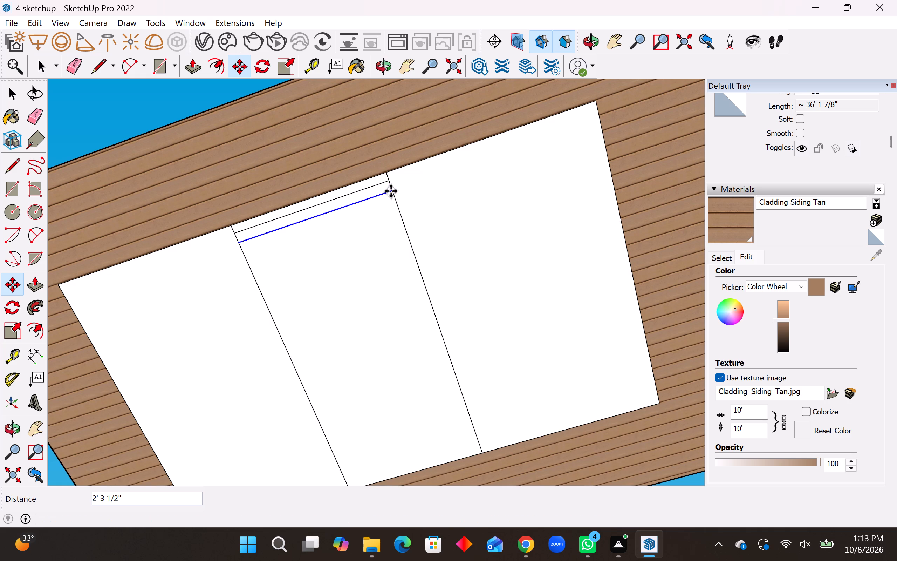
key(shift+asterisk)
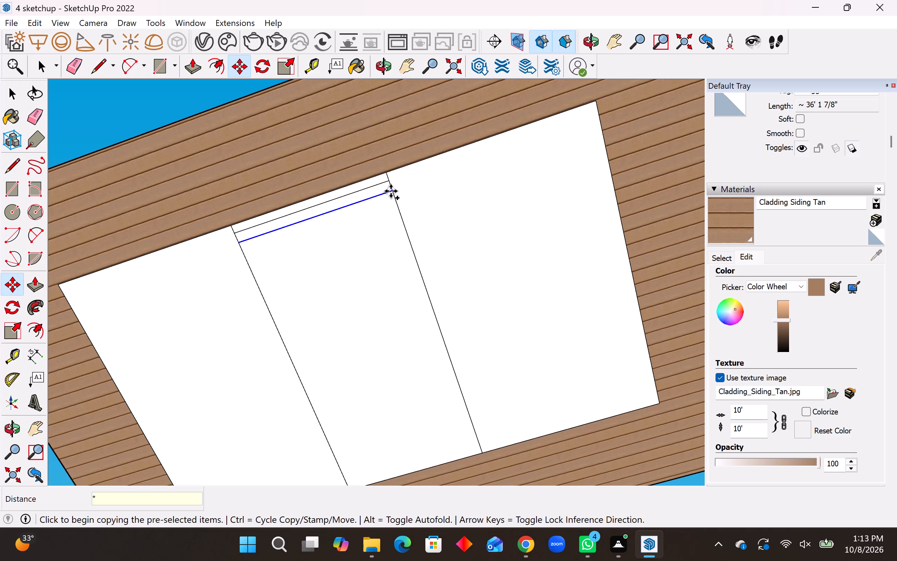
text(20)
key(Return)
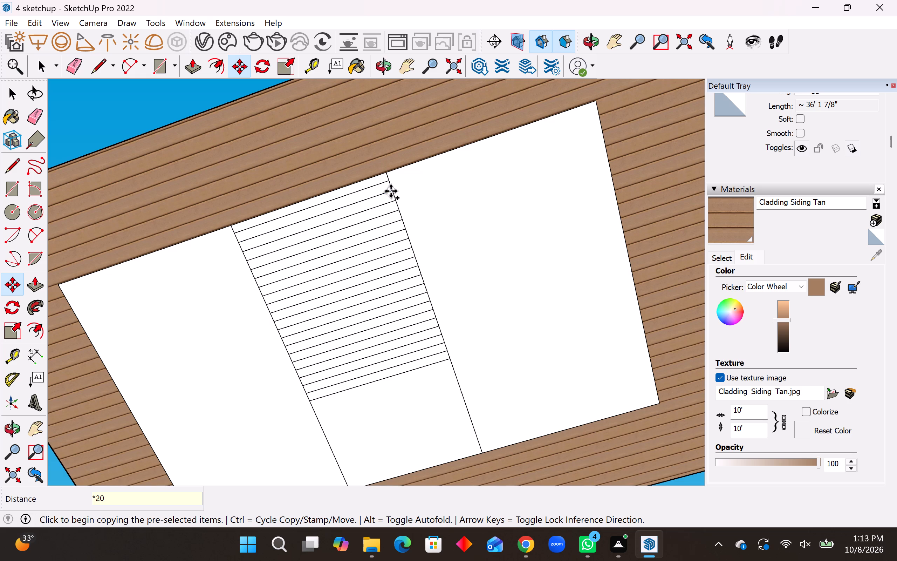
Copy the last cross line about 2' 4 1/4" further along the middle strip and array it as 20 copies.
scroll(255, 184, down, 5)
scroll(386, 316, down, 3)
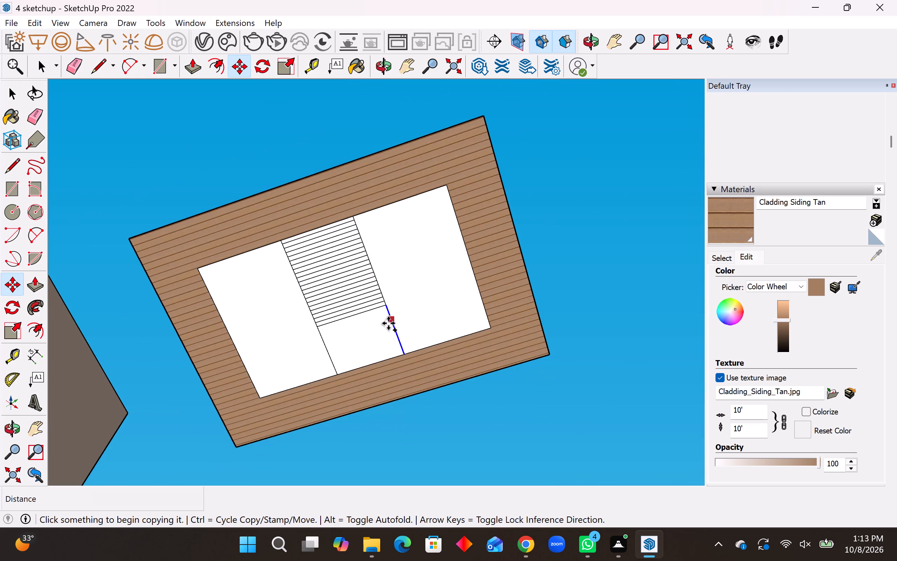
scroll(385, 372, up, 7)
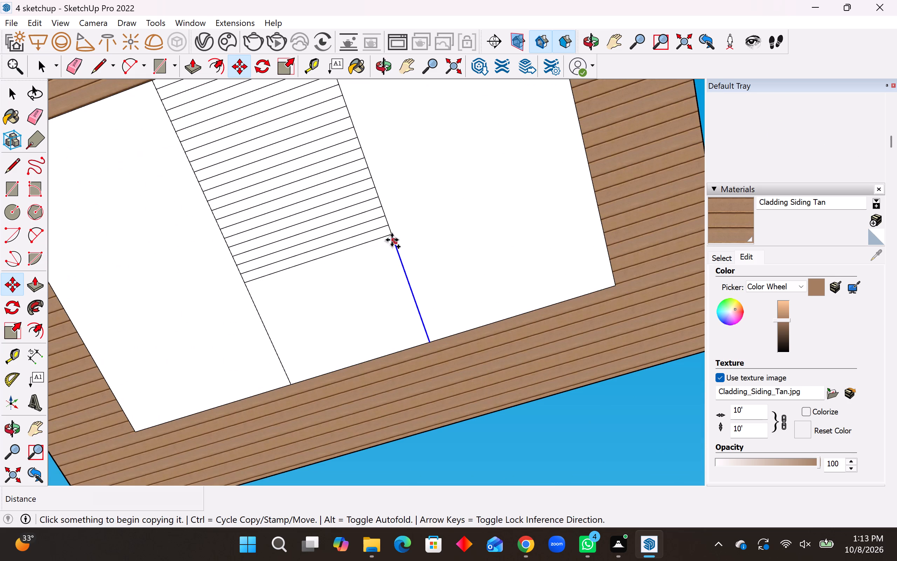
click(391, 235)
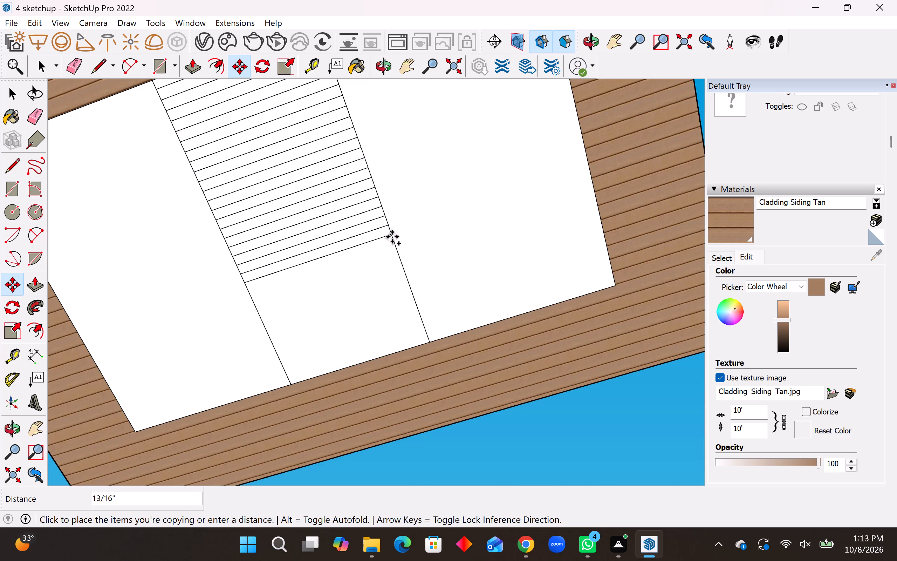
key(space)
click(379, 236)
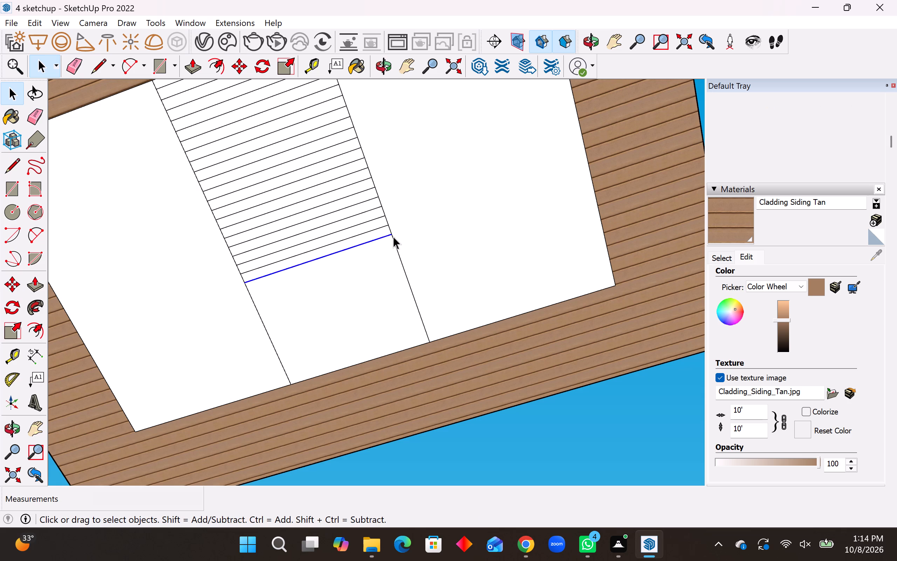
key(m)
click(393, 236)
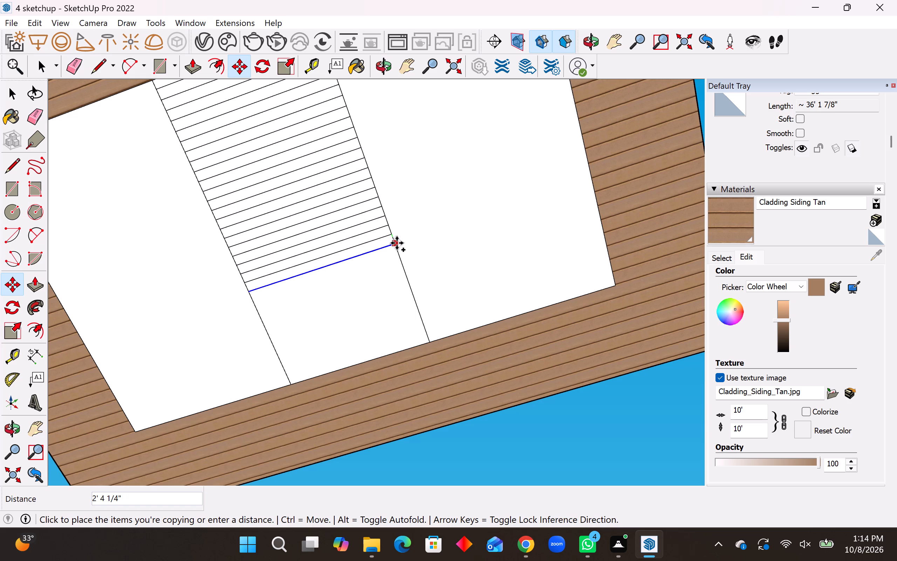
click(397, 243)
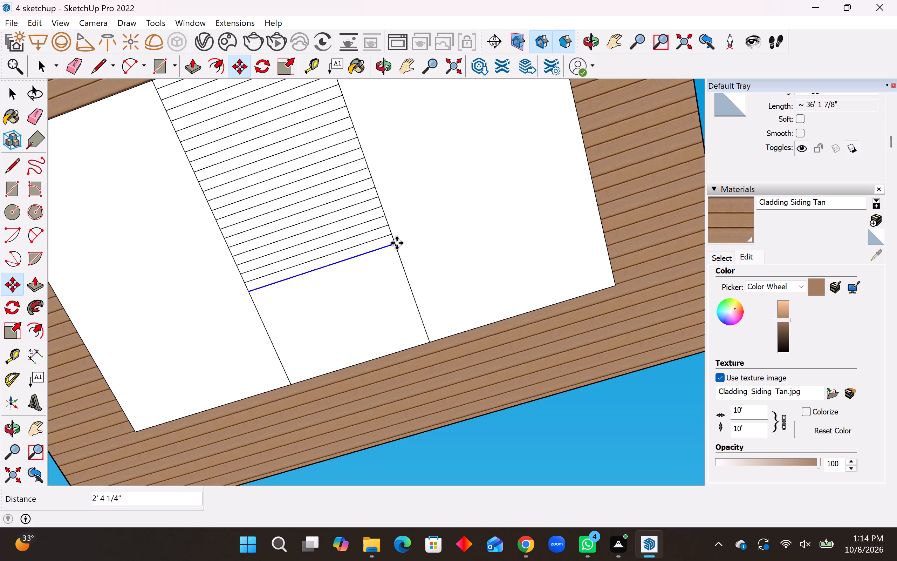
key(shift+asterisk)
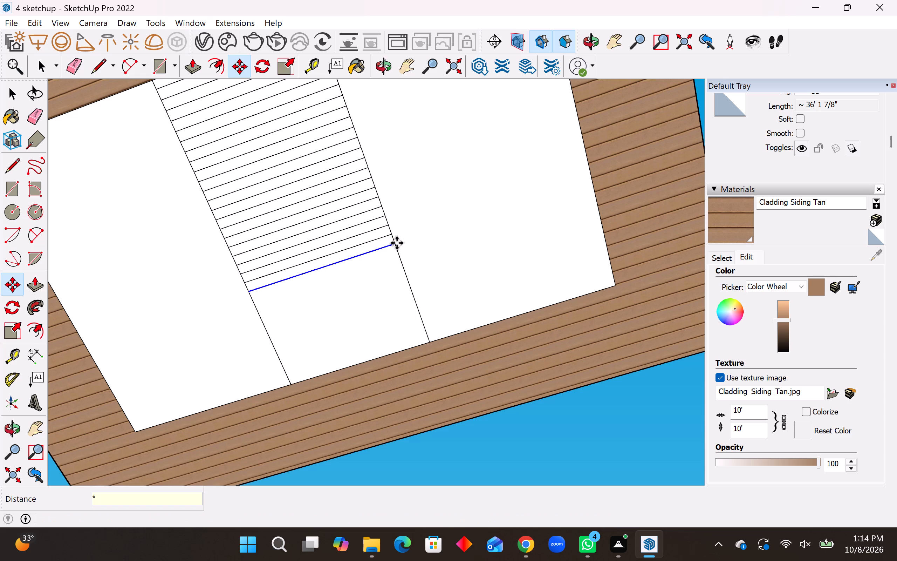
text(20)
key(Return)
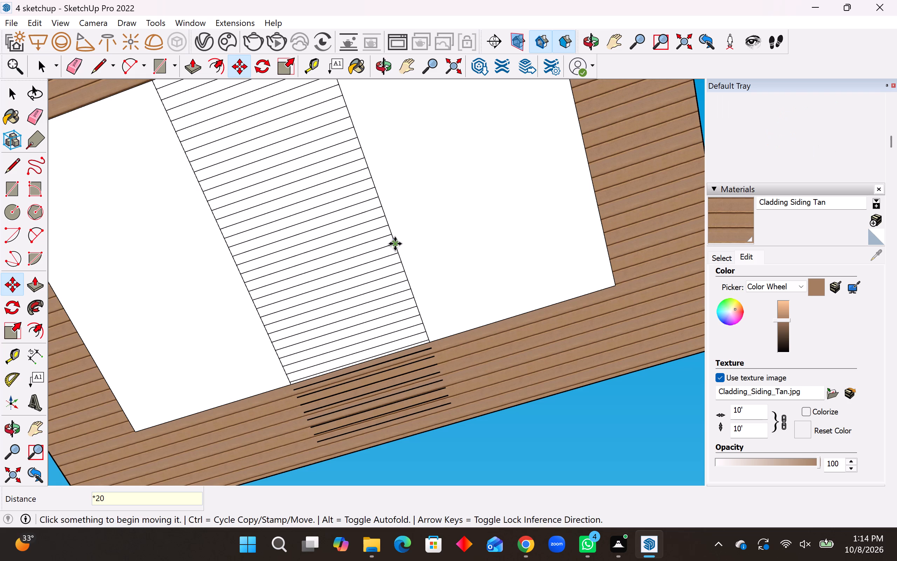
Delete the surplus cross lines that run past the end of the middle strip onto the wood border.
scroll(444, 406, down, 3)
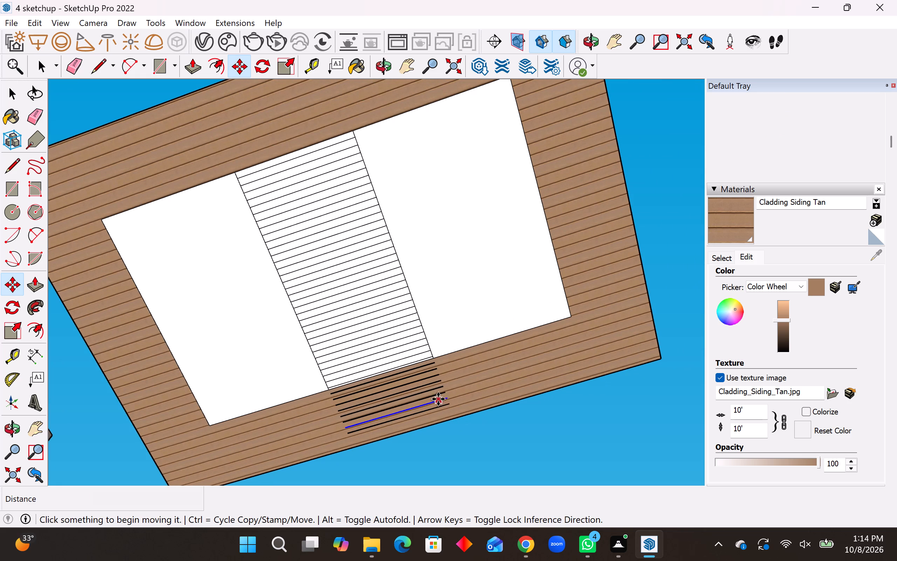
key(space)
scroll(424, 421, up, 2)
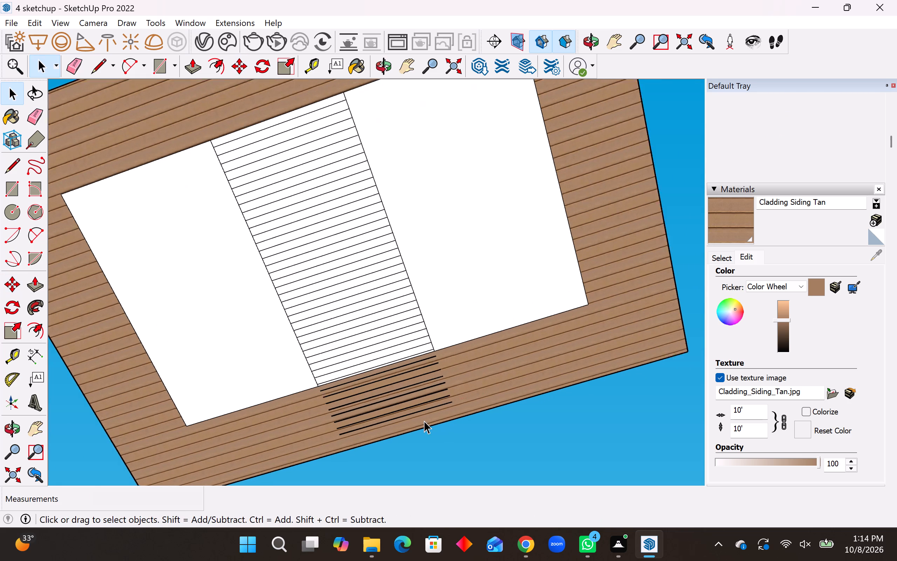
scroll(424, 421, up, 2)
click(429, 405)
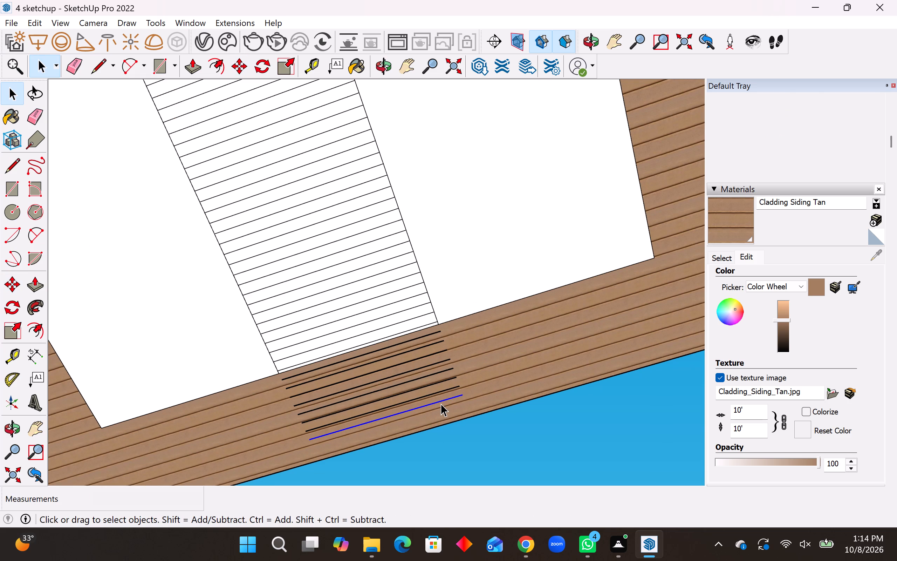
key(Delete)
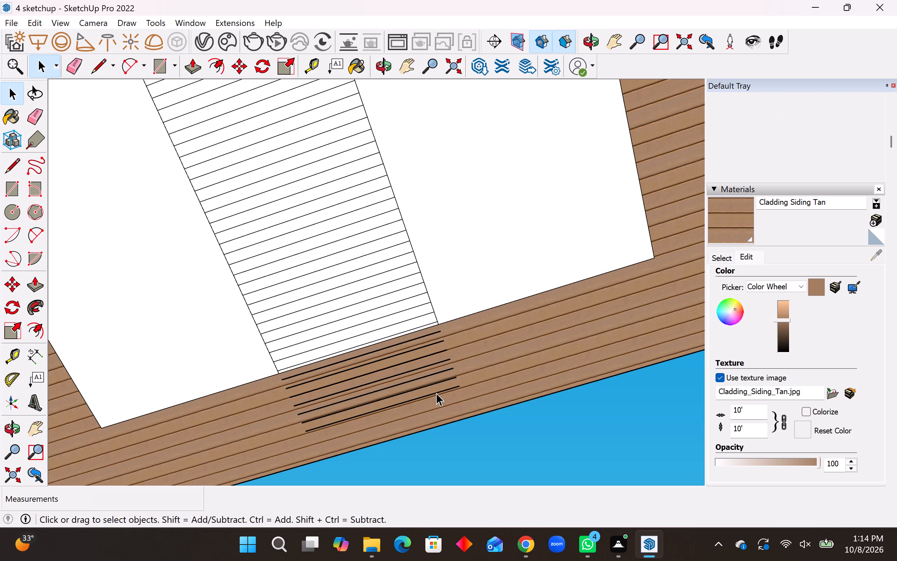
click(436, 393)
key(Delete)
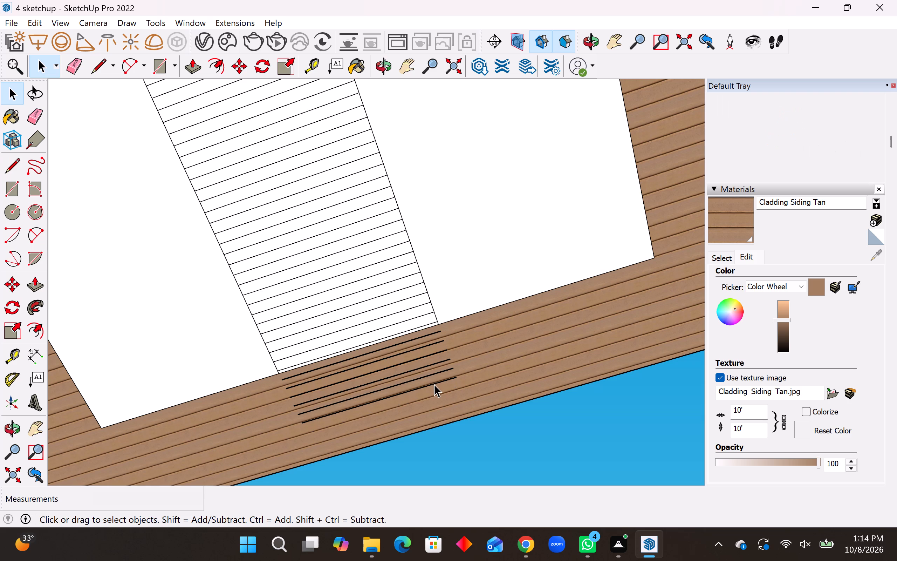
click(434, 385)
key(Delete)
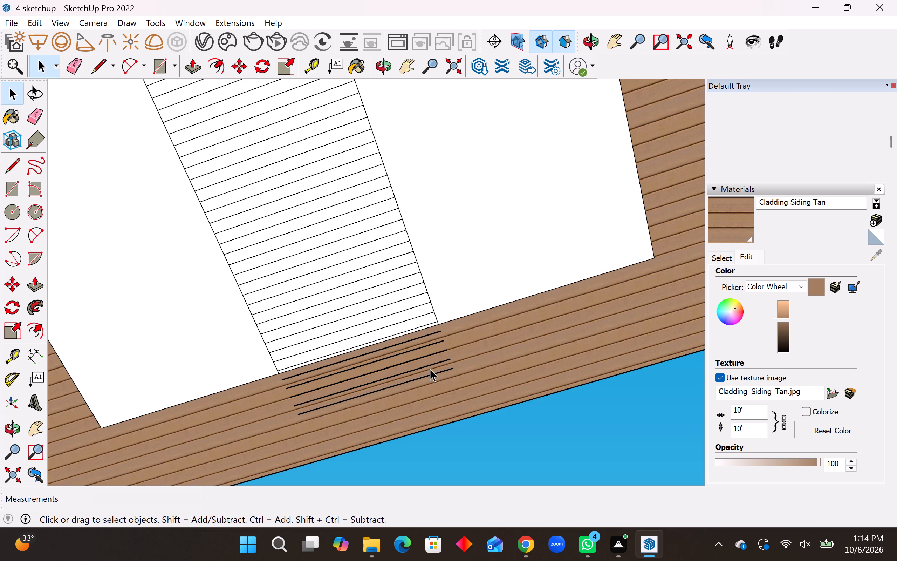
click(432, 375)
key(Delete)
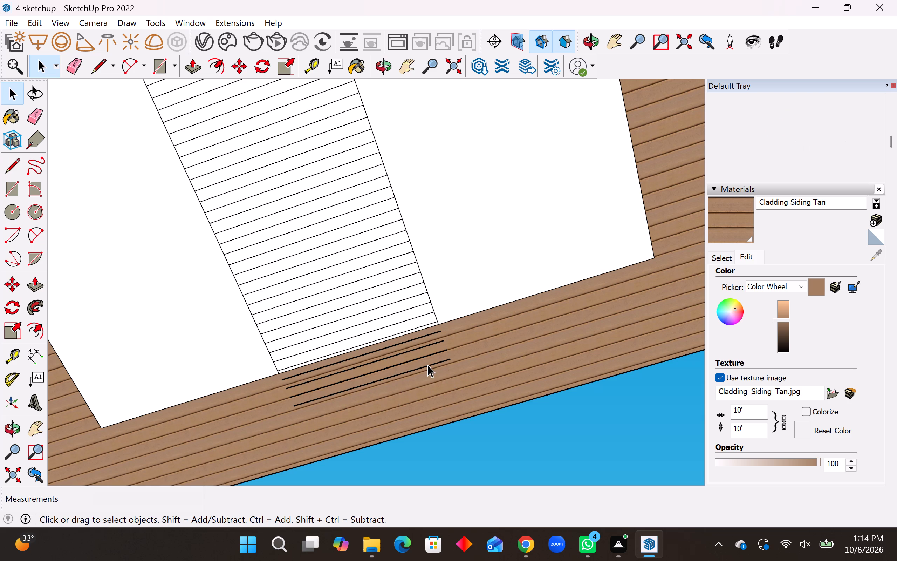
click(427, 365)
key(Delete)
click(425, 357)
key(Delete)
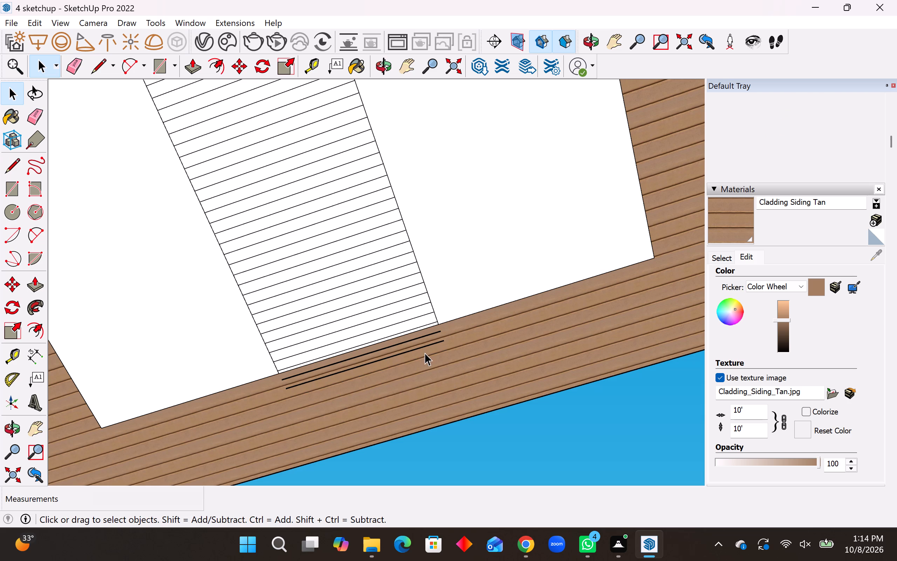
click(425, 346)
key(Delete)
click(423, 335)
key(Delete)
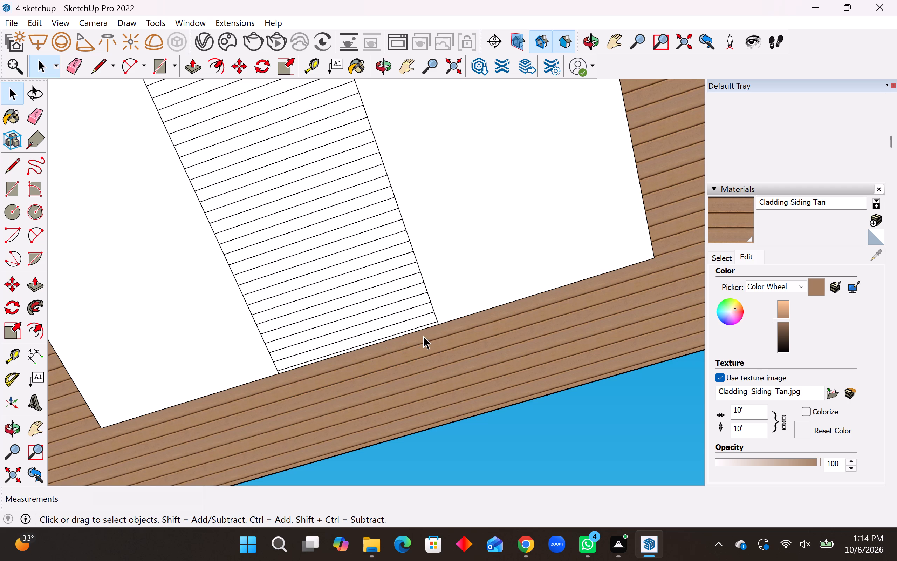
Undo the line deletions and both line arrays, back to the single original cross line in the middle strip.
scroll(421, 380, down, 9)
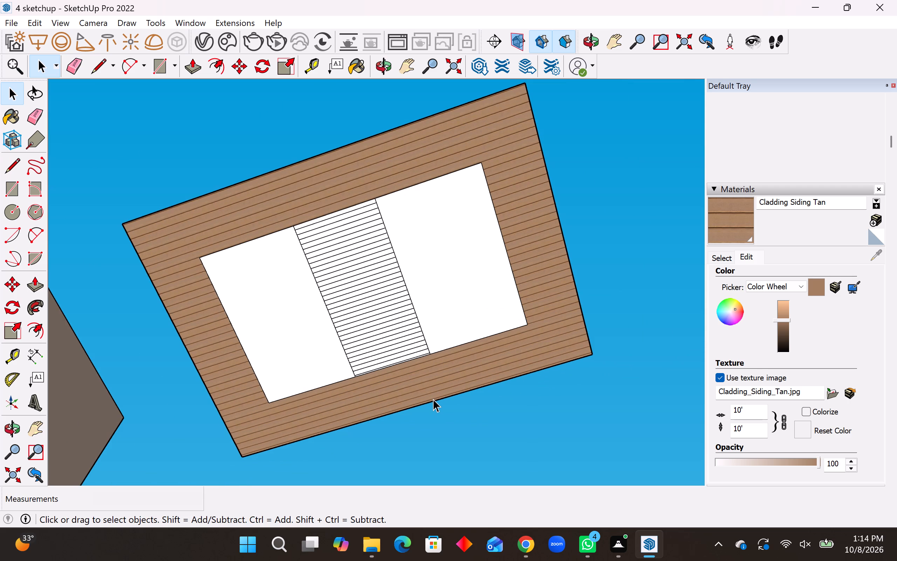
middle_drag(450, 357, 412, 351)
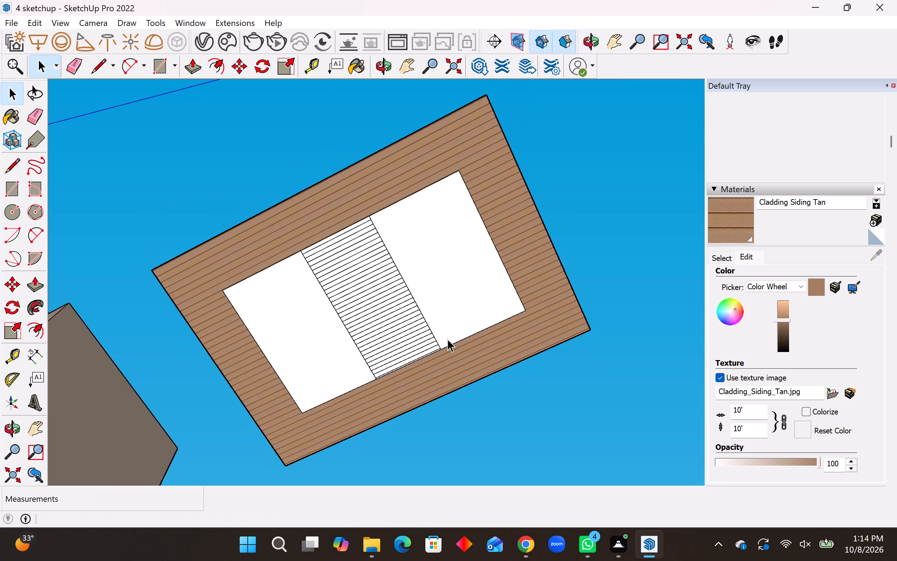
key(ctrl+z)
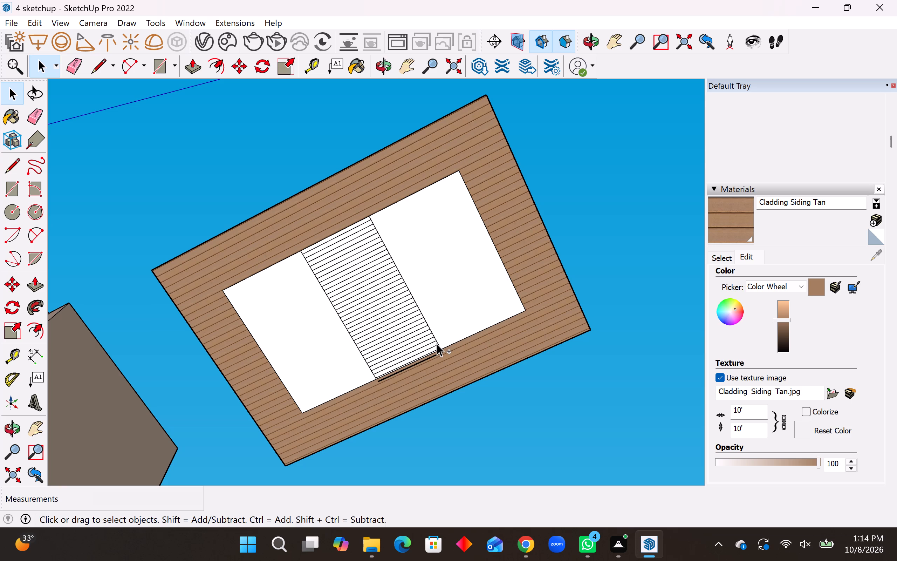
key(ctrl+z)
key(ctrl+z)
key(ctrl+z)
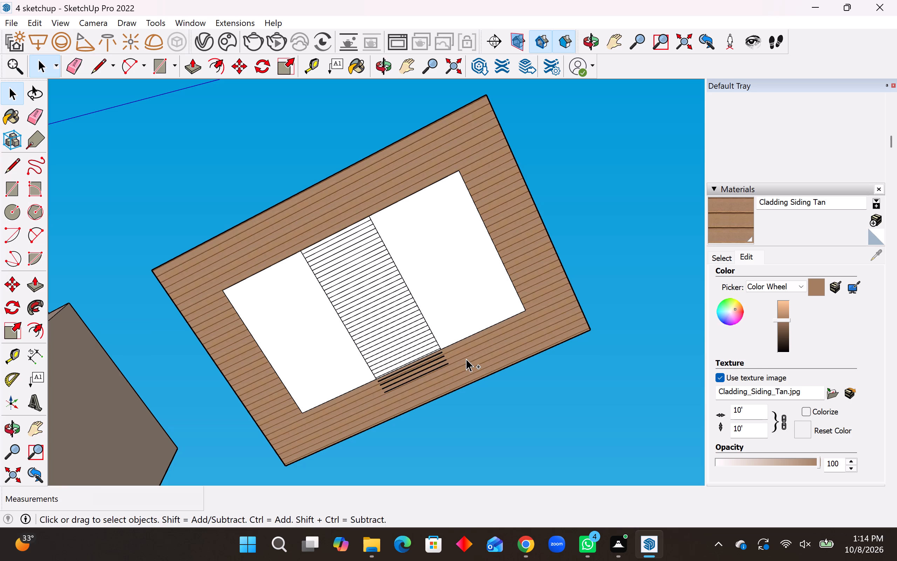
key(ctrl+z)
key(ctrl+z)
key(ctrl+z)
key(ctrl+z)
key(ctrl+z)
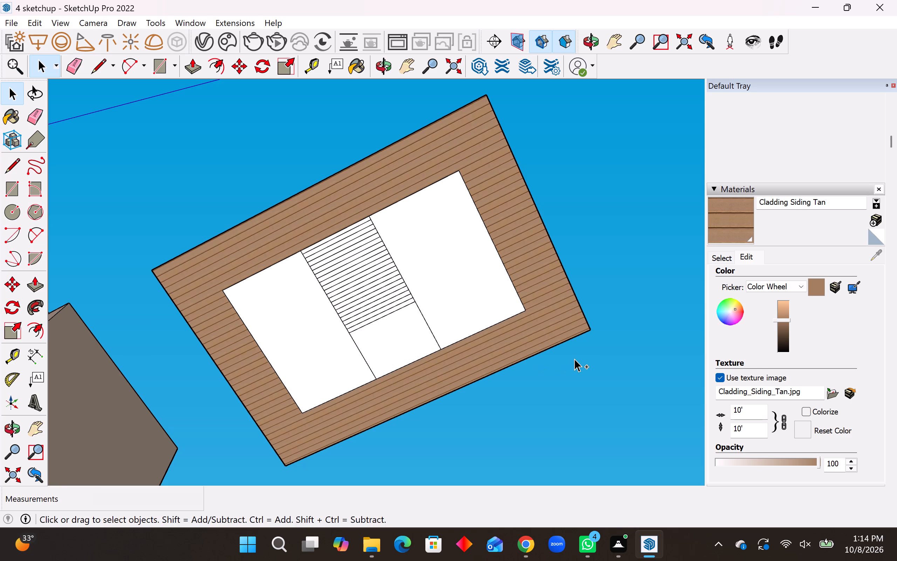
key(ctrl+z)
Undo the original cross line and redraw it about 36' 1 7/8" long, slightly farther from the middle strip's end.
scroll(206, 275, up, 3)
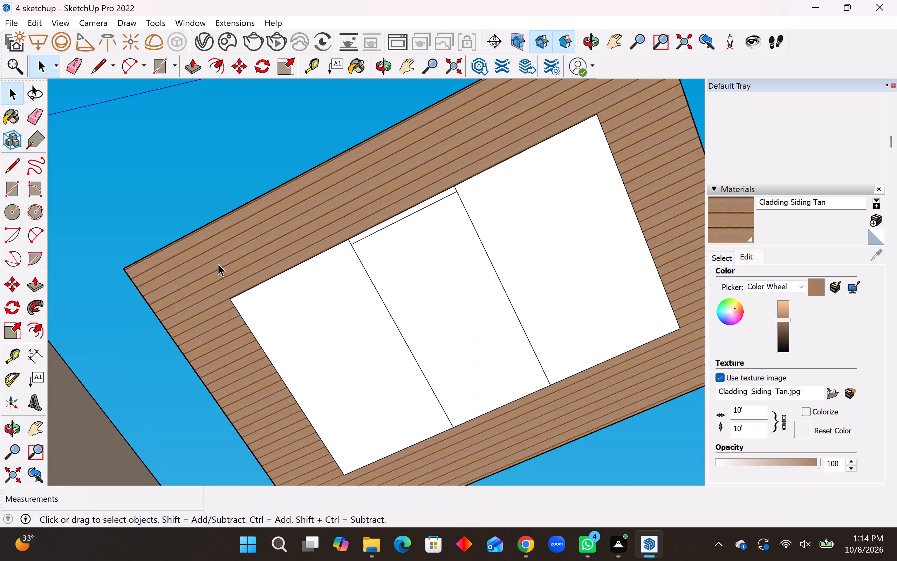
scroll(218, 264, up, 5)
scroll(230, 323, down, 4)
middle_drag(436, 278, 358, 241)
middle_click(358, 239)
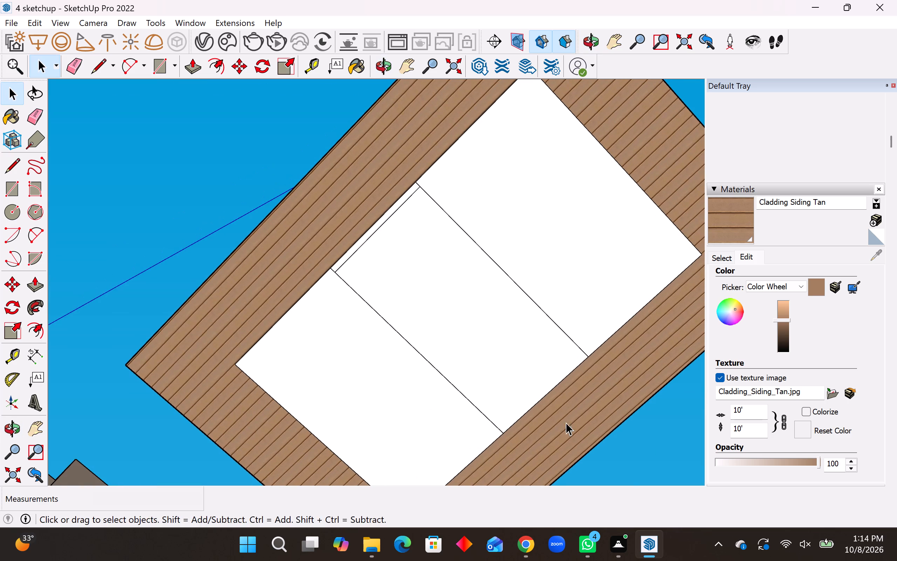
middle_drag(553, 428, 534, 427)
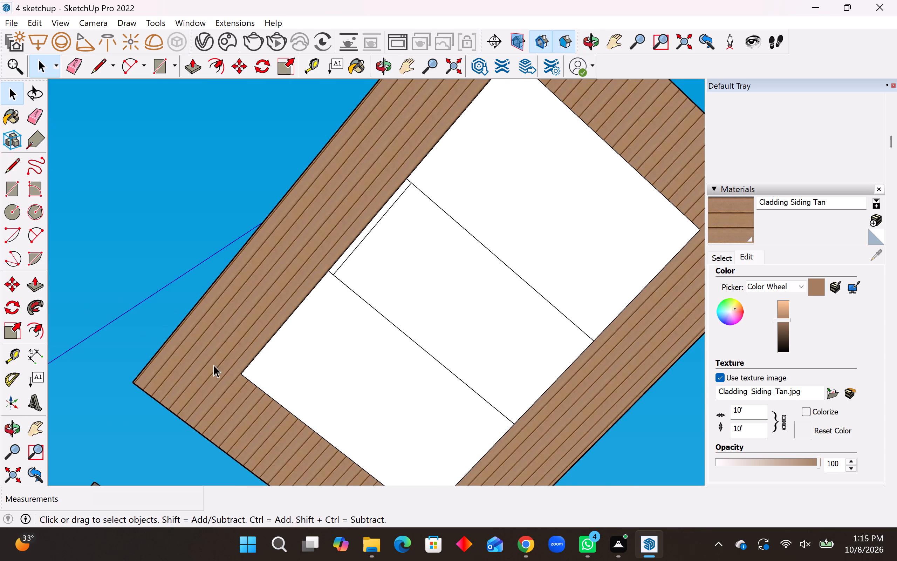
middle_drag(216, 344, 444, 74)
middle_drag(514, 310, 194, 342)
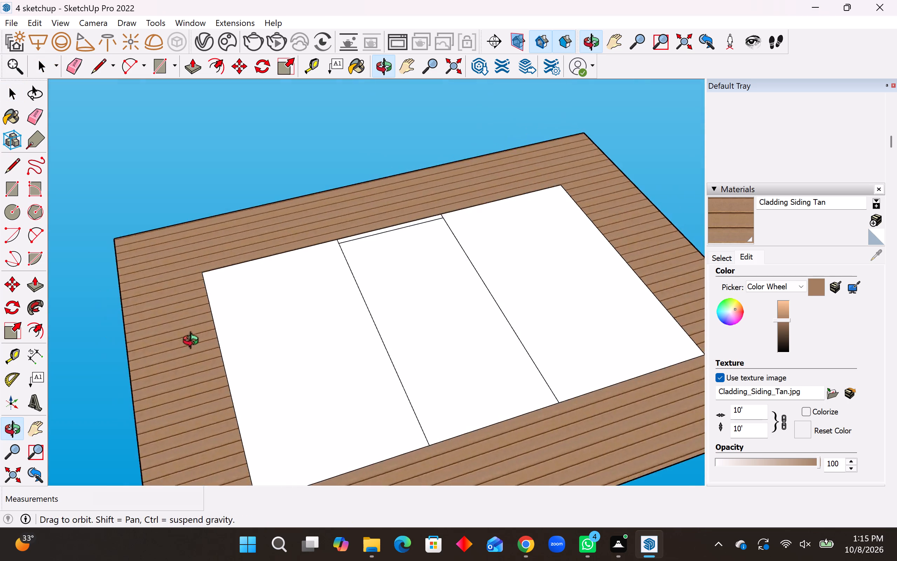
middle_drag(194, 342, 105, 379)
middle_drag(456, 268, 462, 352)
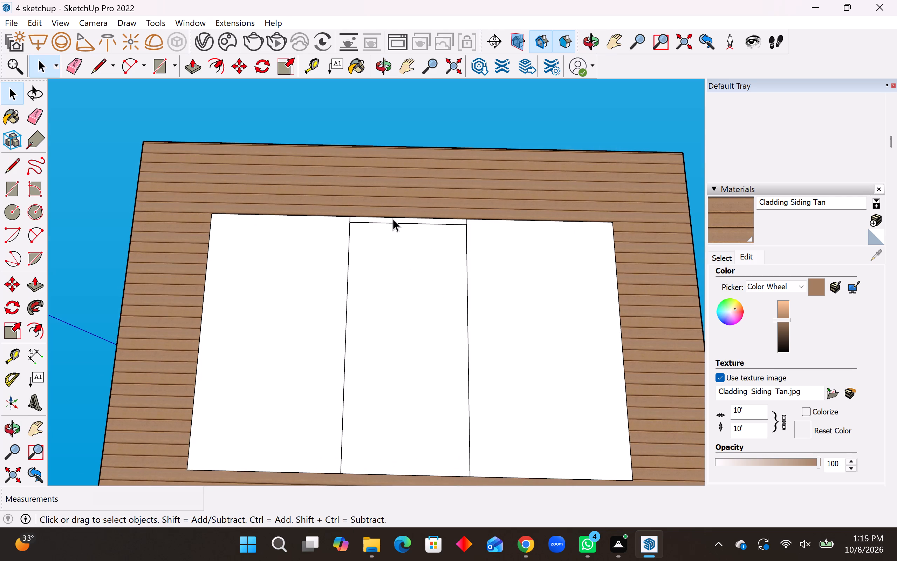
key(ctrl+z)
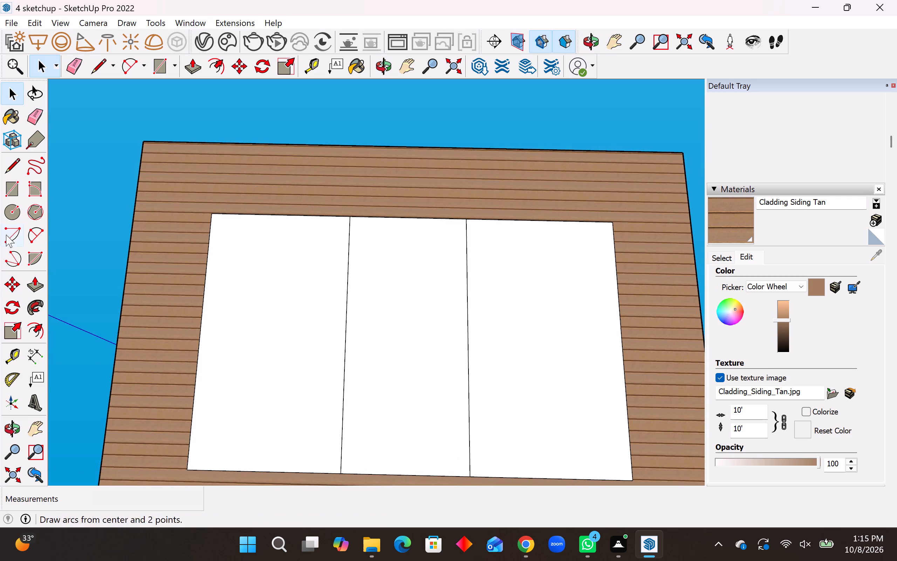
click(11, 167)
click(349, 230)
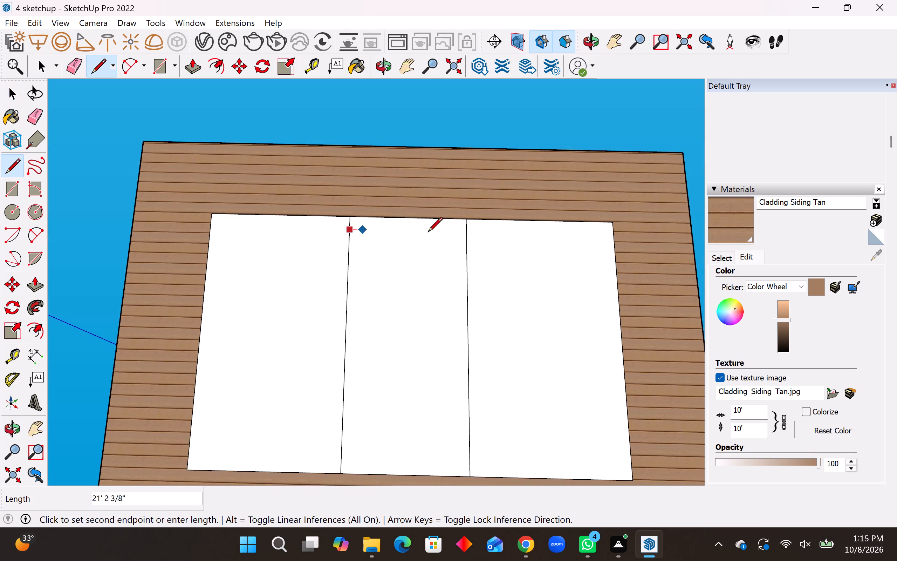
click(465, 232)
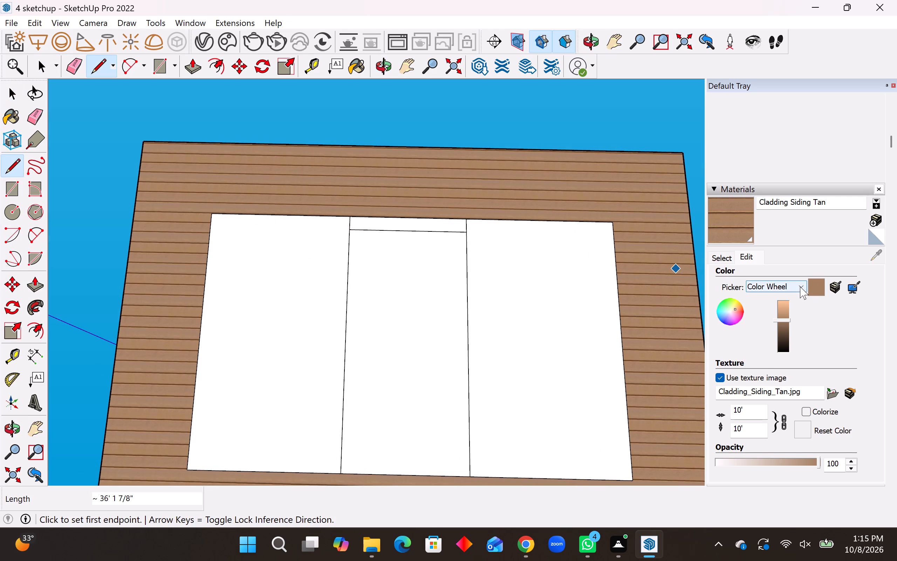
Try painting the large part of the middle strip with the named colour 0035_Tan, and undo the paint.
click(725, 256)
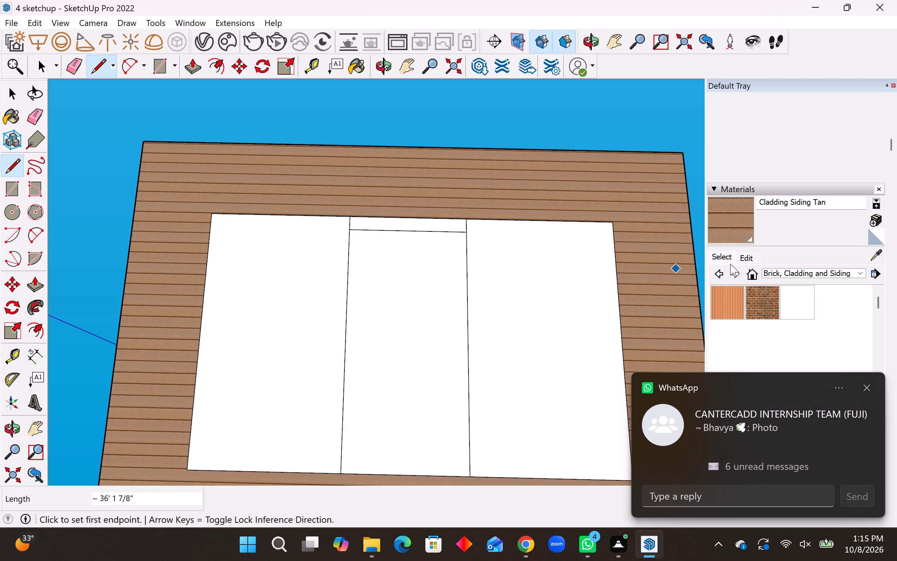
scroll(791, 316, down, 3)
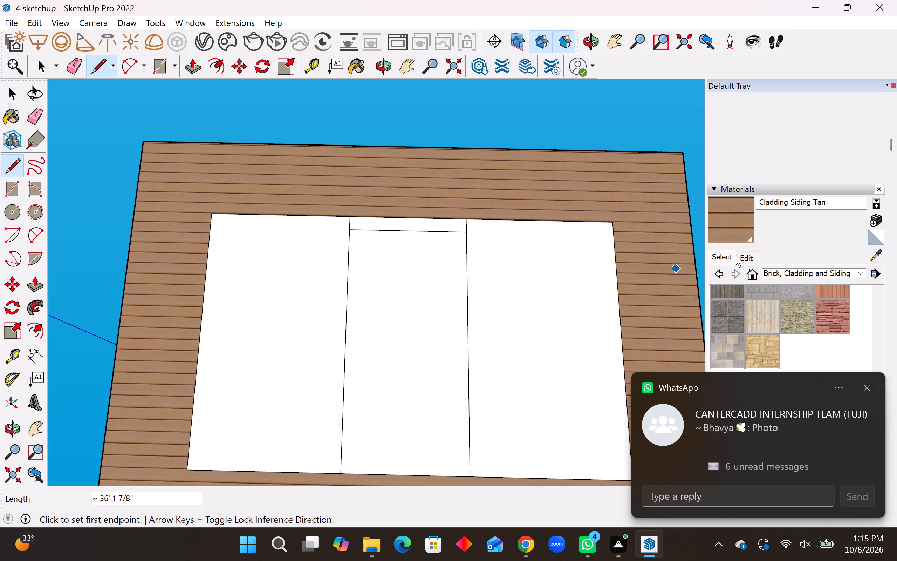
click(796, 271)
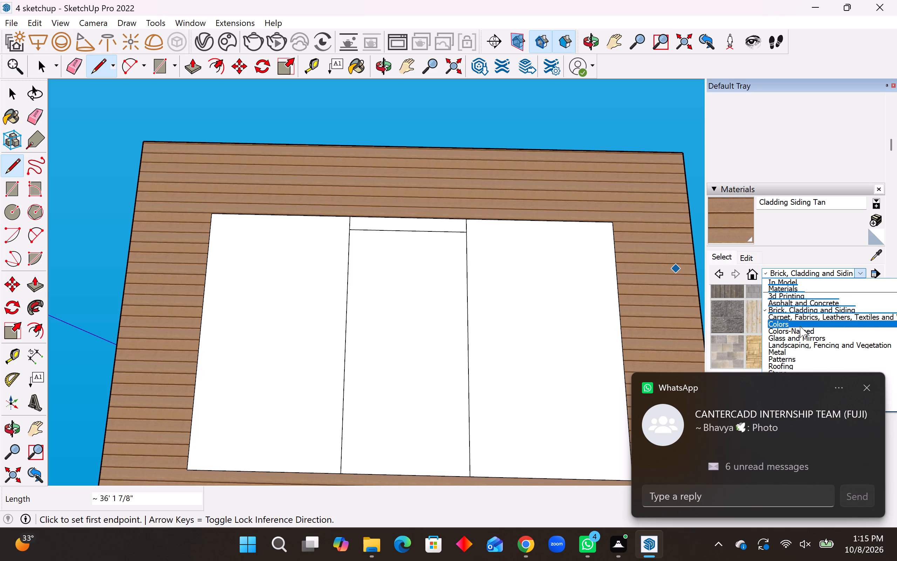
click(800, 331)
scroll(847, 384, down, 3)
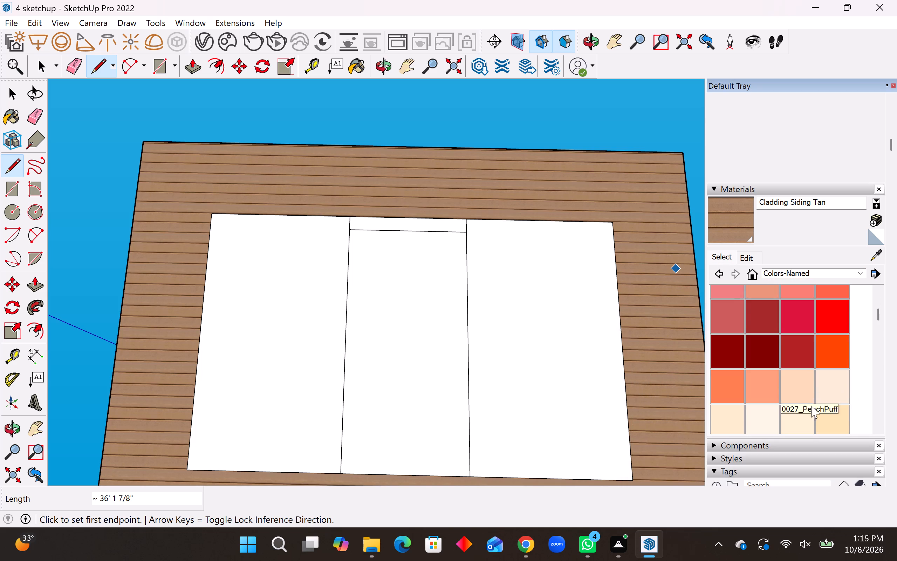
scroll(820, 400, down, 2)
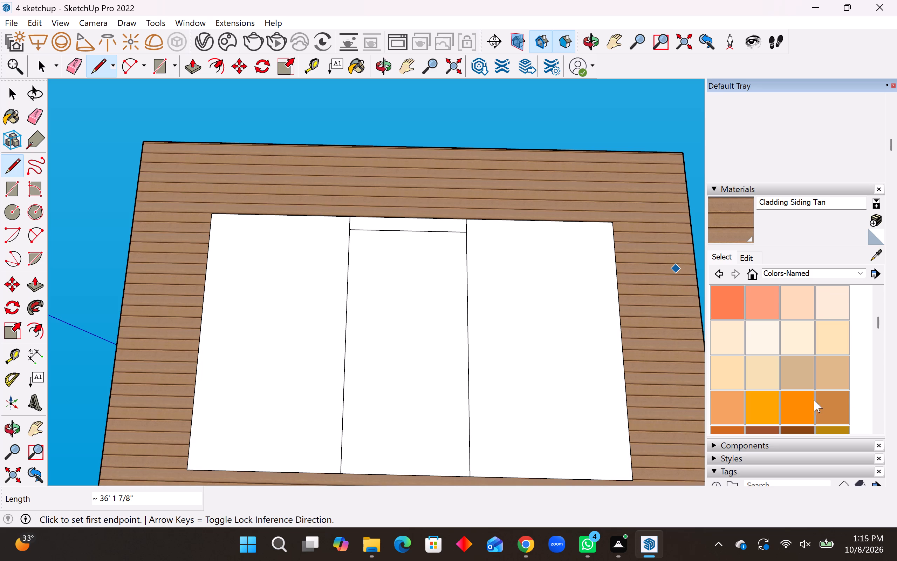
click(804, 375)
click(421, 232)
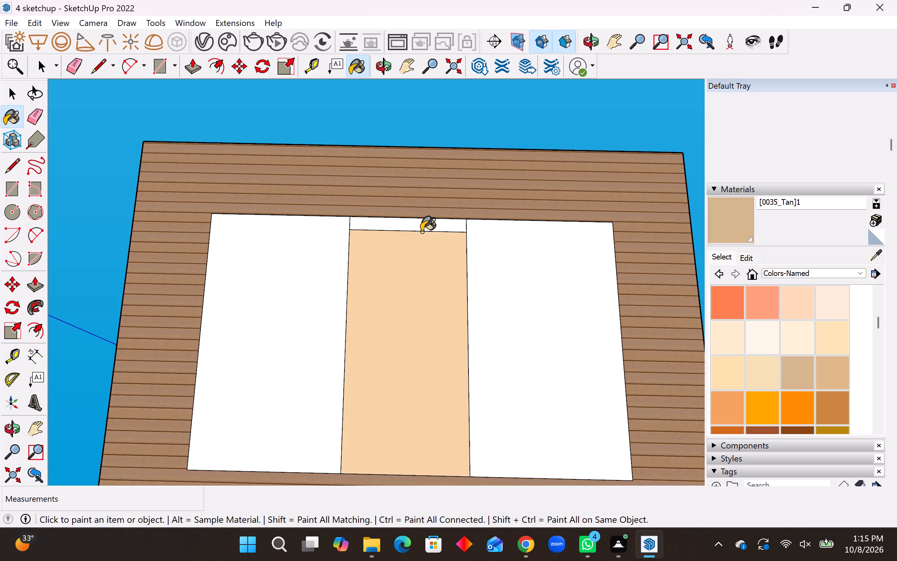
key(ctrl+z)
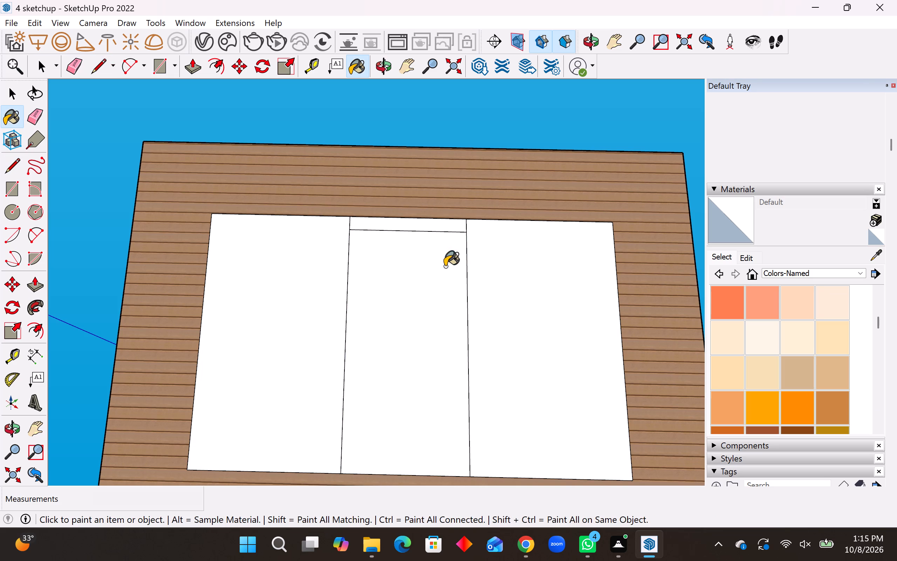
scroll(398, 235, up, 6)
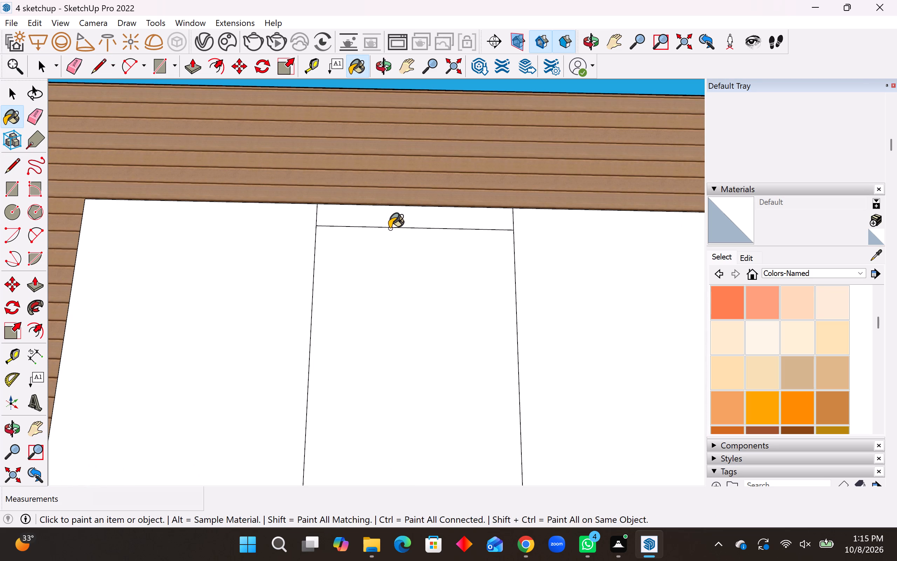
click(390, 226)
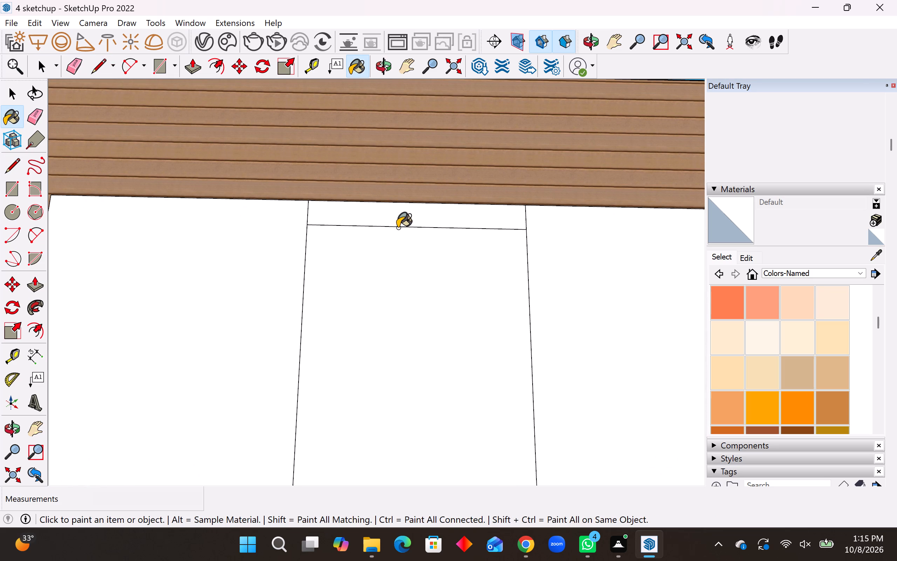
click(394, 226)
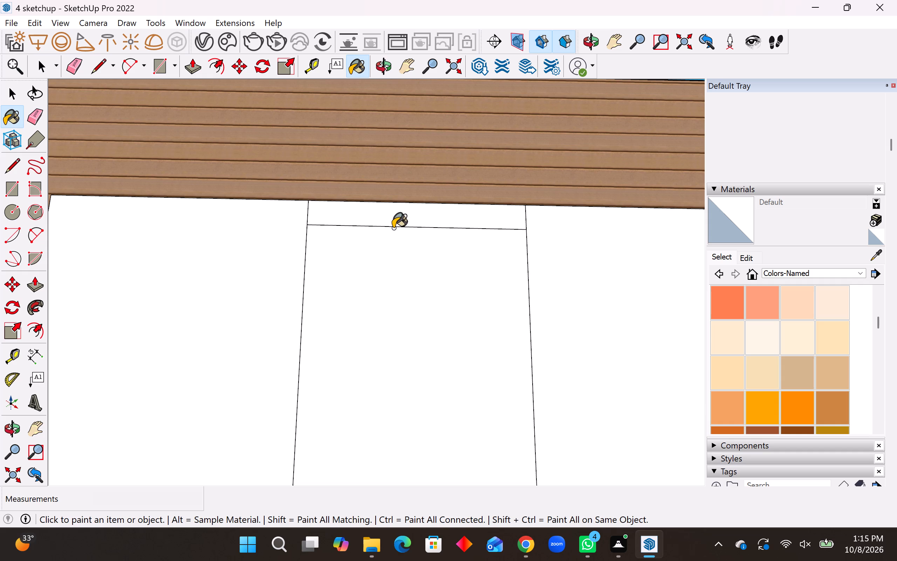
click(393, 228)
Copy the middle strip's cross line 5' 2 7/8" along the strip, toward its far end.
key(space)
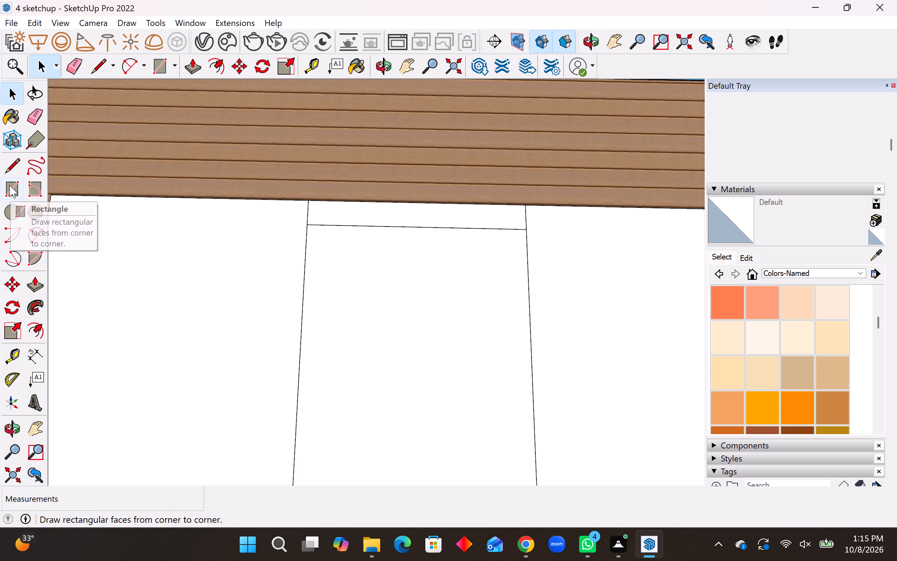
click(319, 225)
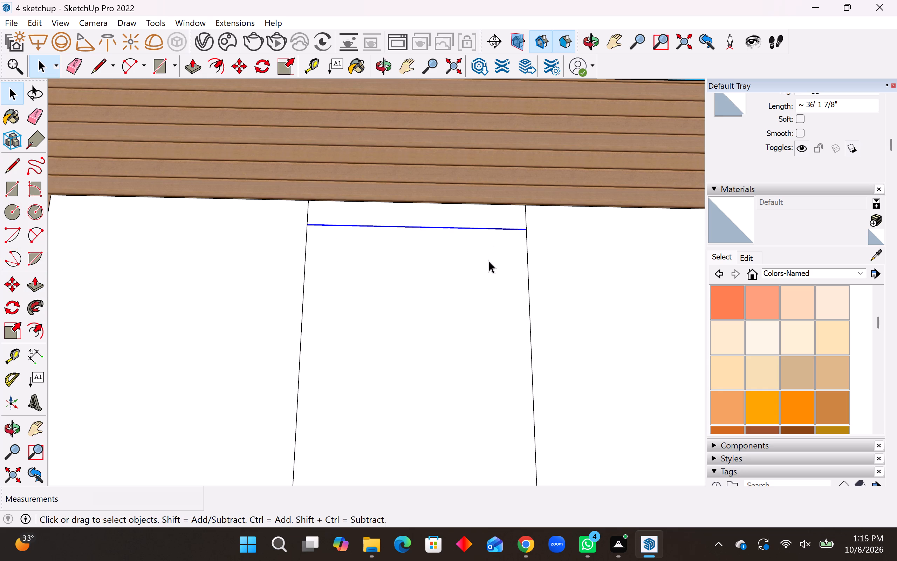
scroll(374, 140, down, 4)
middle_drag(377, 140, 386, 309)
scroll(398, 252, down, 1)
scroll(563, 307, up, 2)
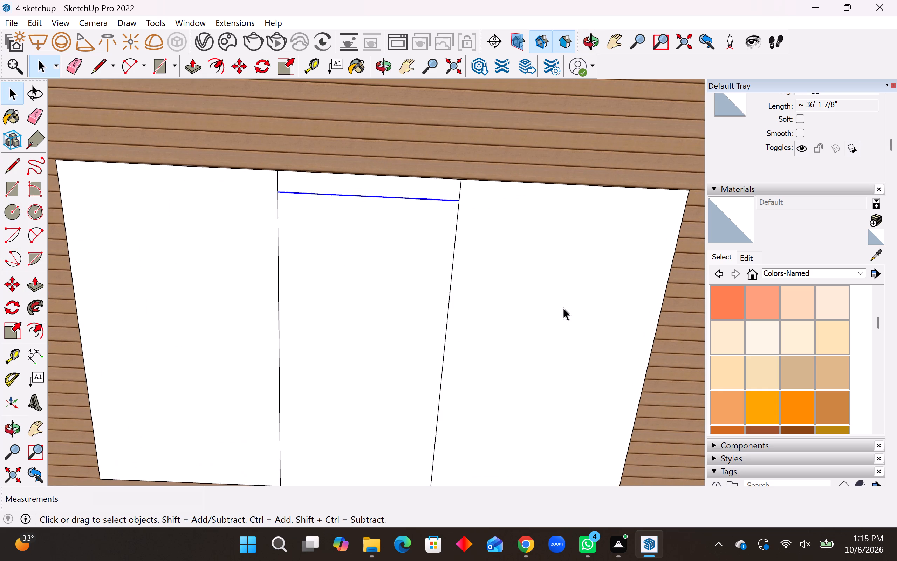
drag(563, 307, 557, 309)
scroll(555, 309, down, 2)
key(m)
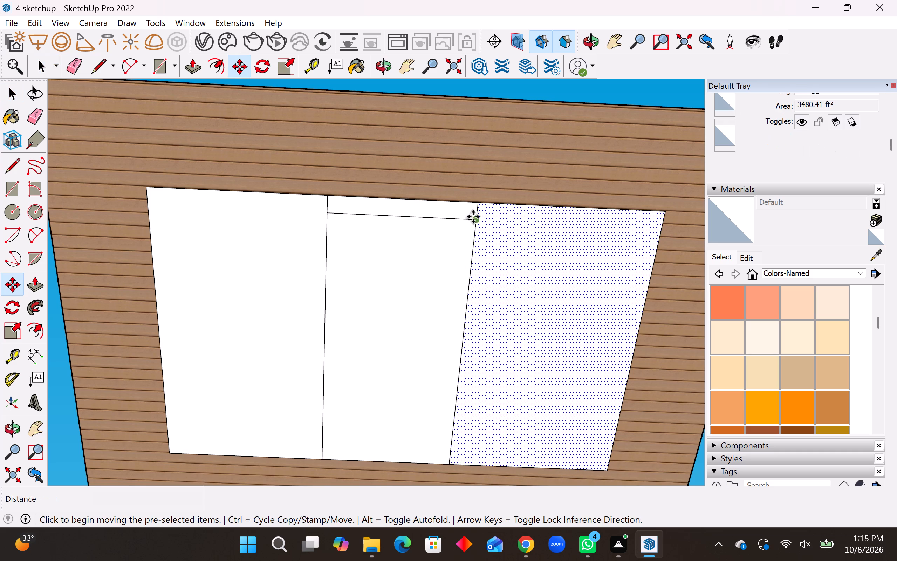
key(space)
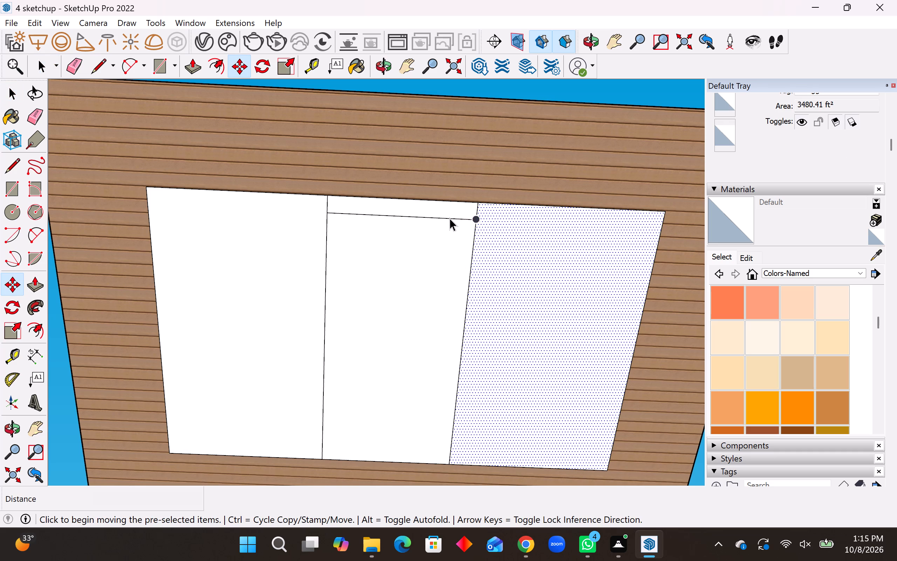
click(450, 218)
key(m)
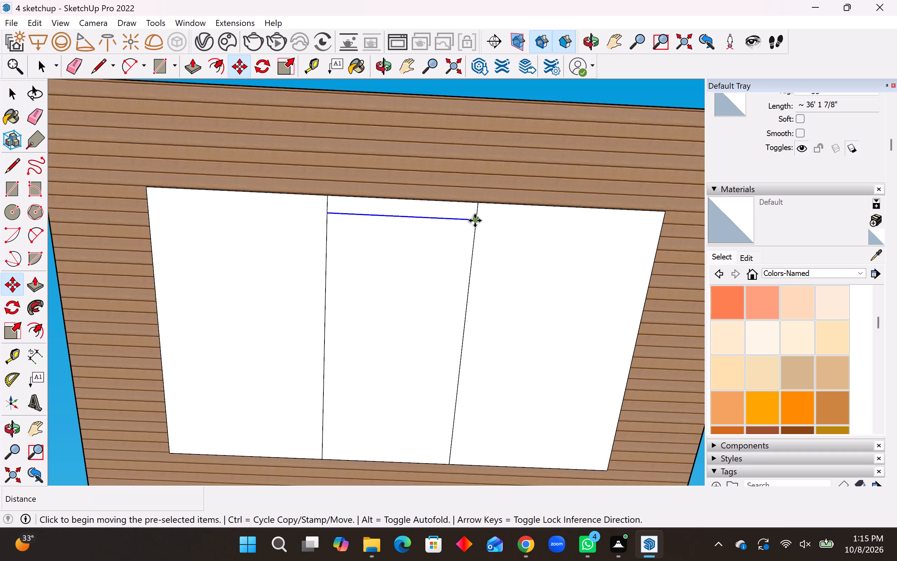
click(476, 221)
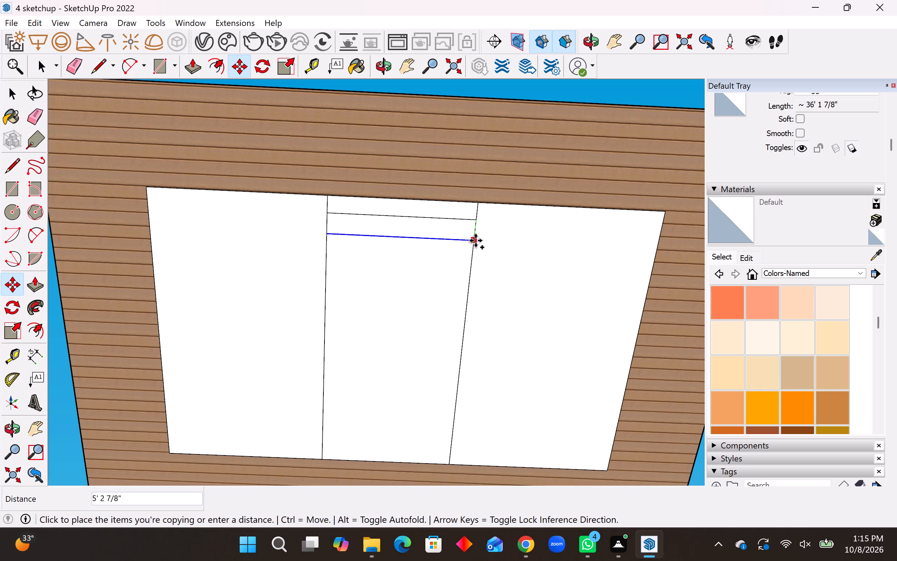
click(475, 241)
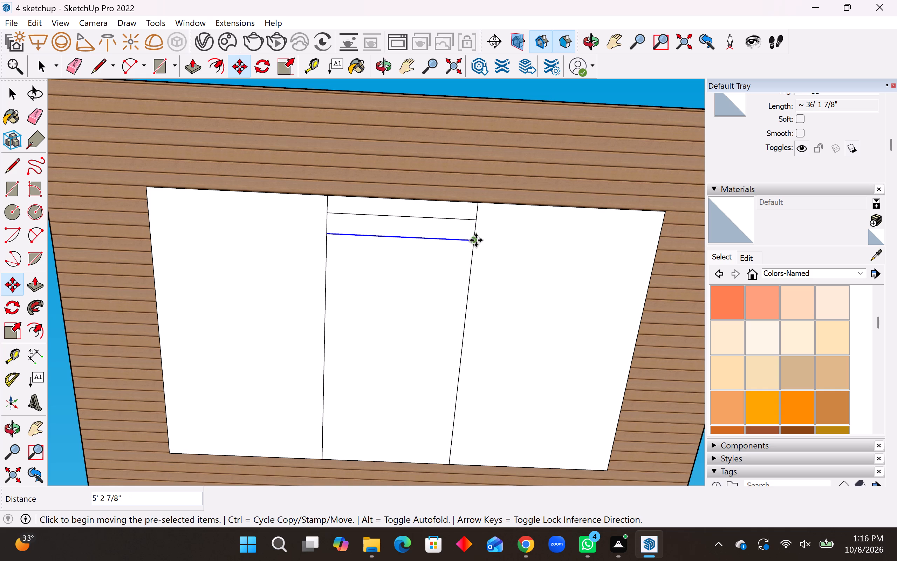
Array the copied cross line 25 times at the same spacing along the middle strip.
key(shift+asterisk)
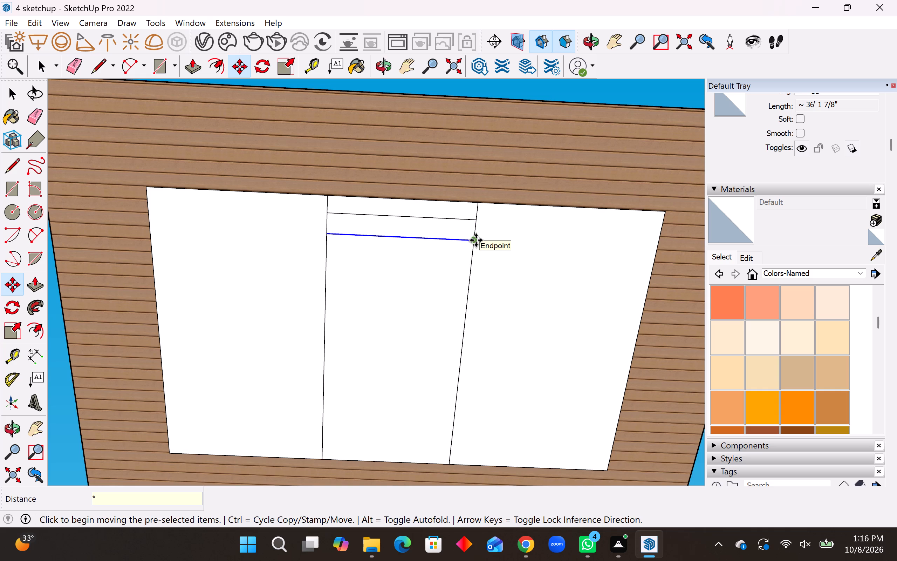
key(2)
key(5)
key(Return)
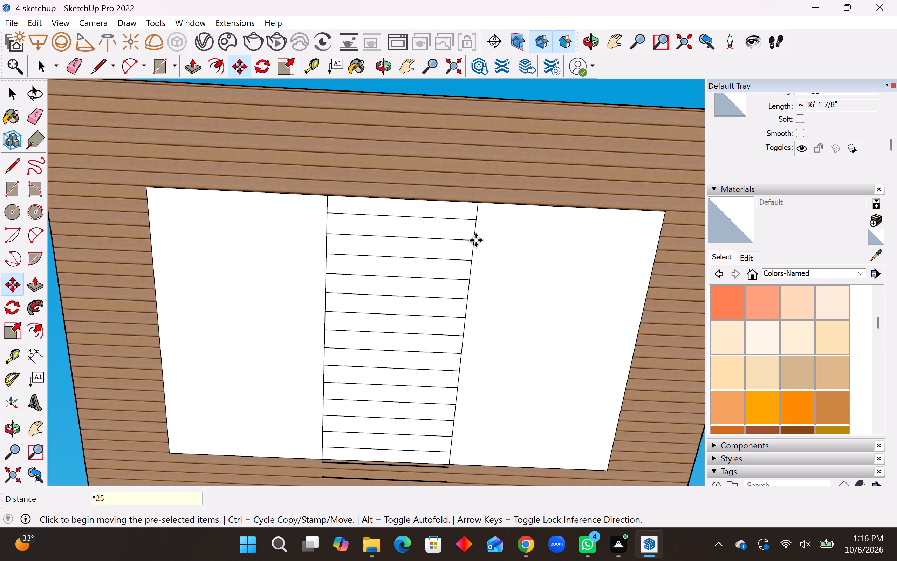
Erase the surplus cross lines that run past the middle strip's end, over the wood border and beyond the panel.
scroll(486, 273, down, 10)
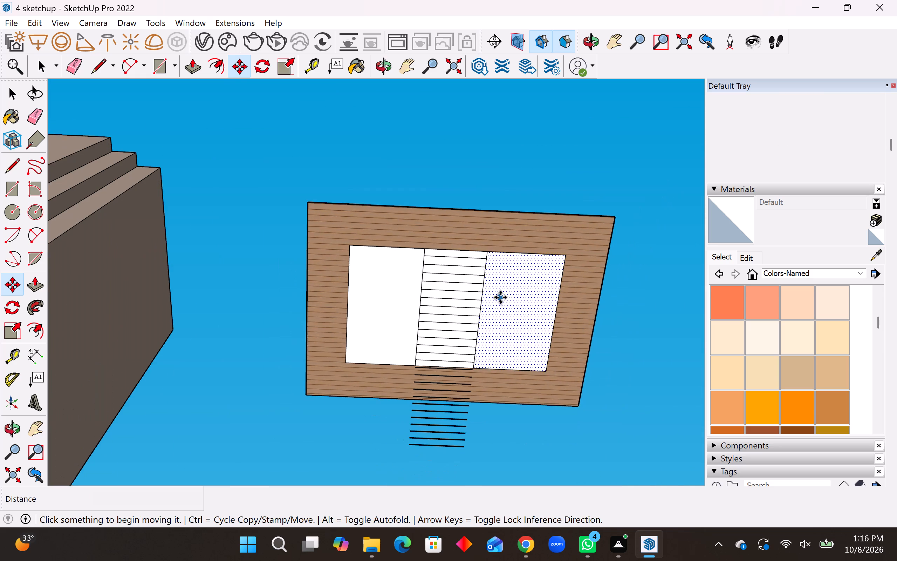
scroll(565, 392, up, 4)
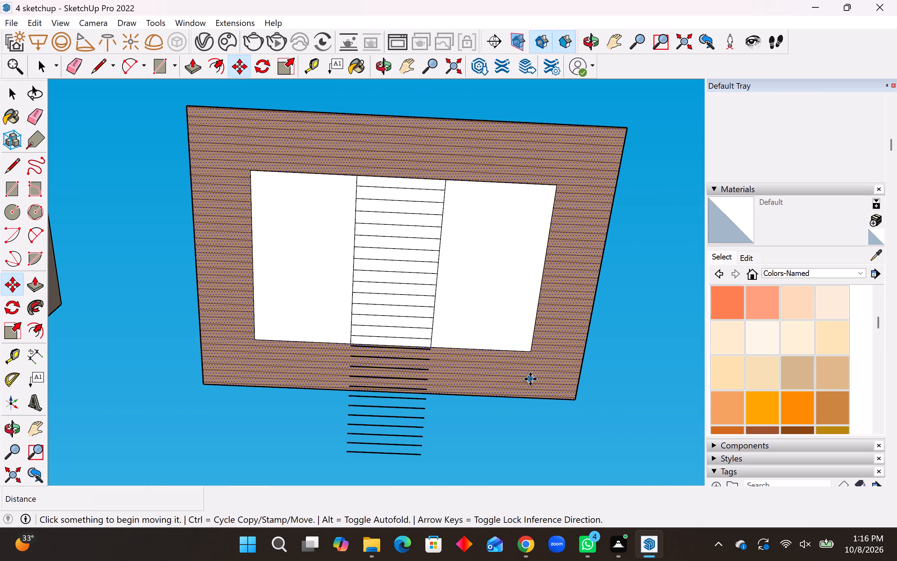
key(space)
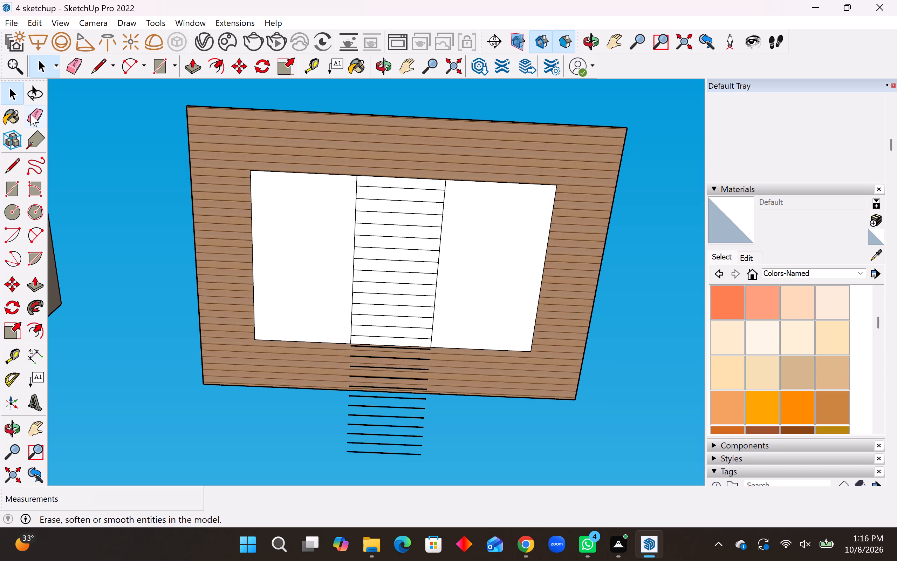
click(30, 114)
drag(358, 458, 367, 418)
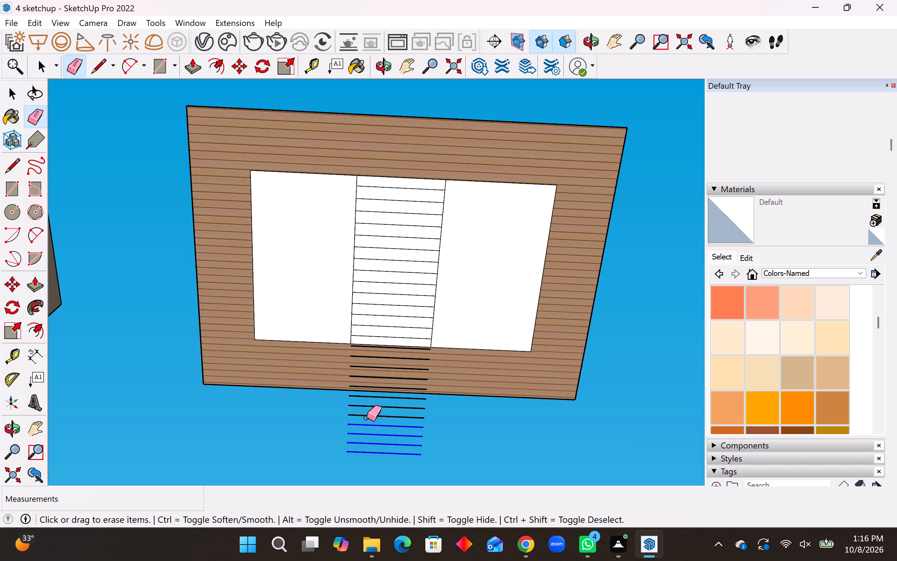
drag(367, 418, 368, 396)
scroll(393, 410, up, 6)
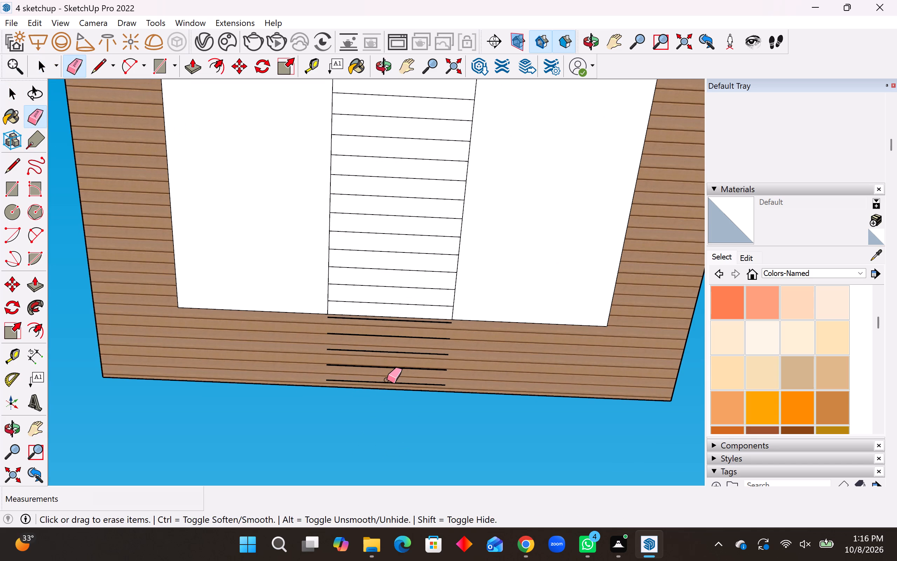
click(379, 383)
click(379, 365)
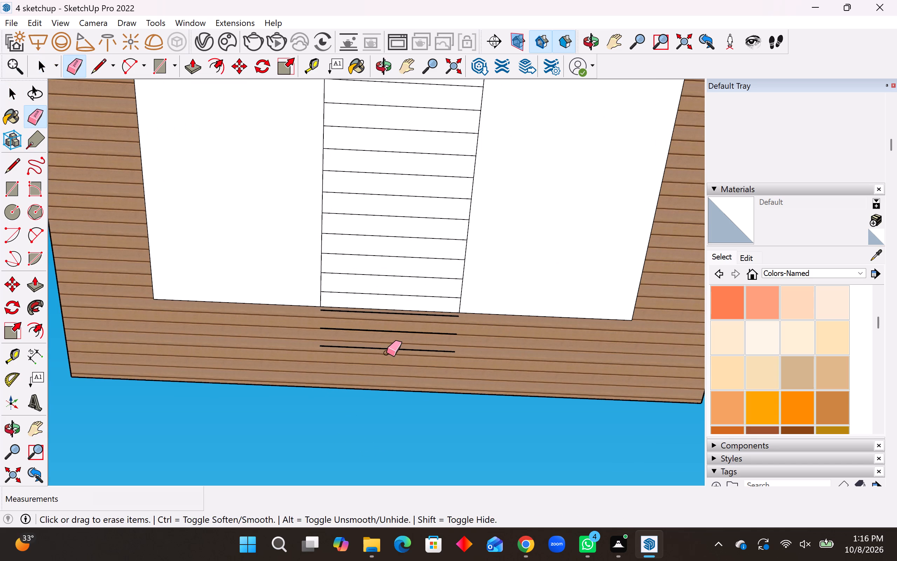
click(387, 350)
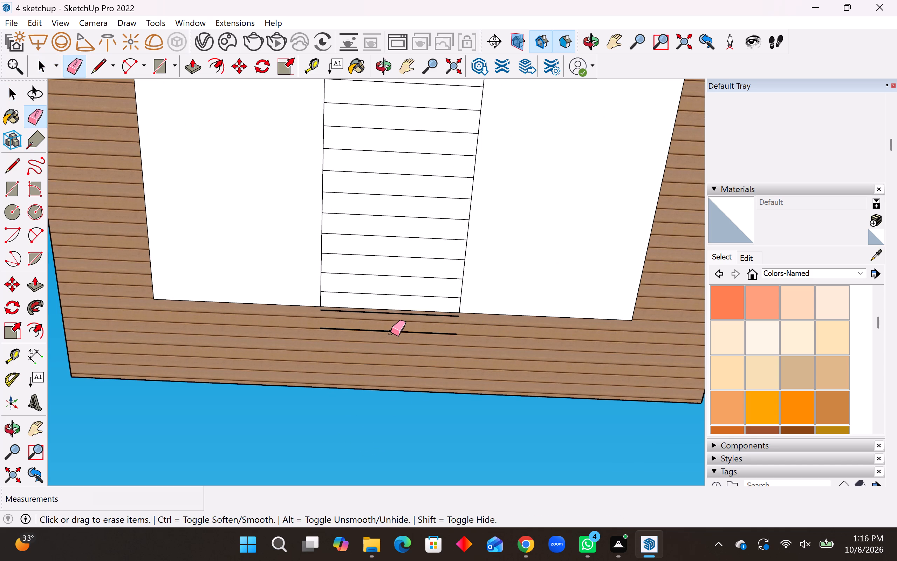
click(391, 332)
click(390, 331)
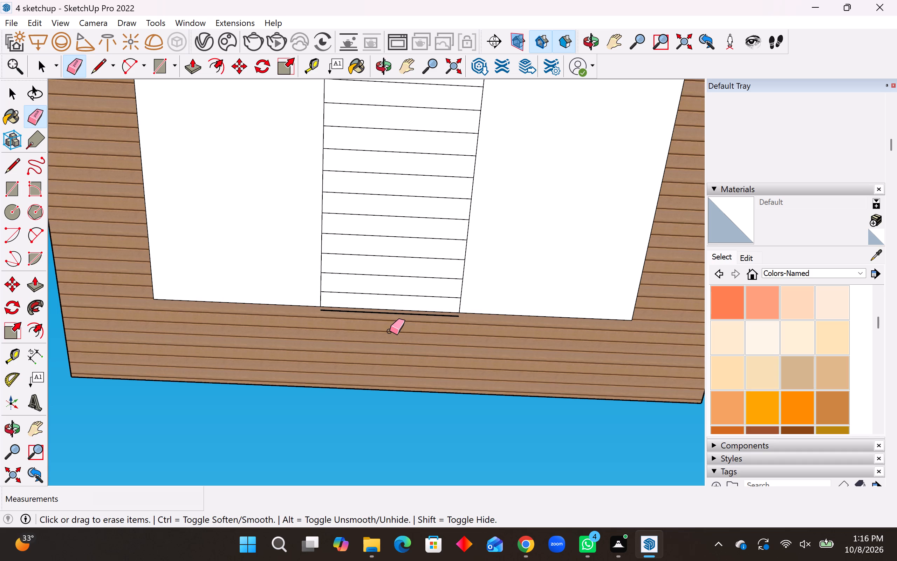
click(390, 313)
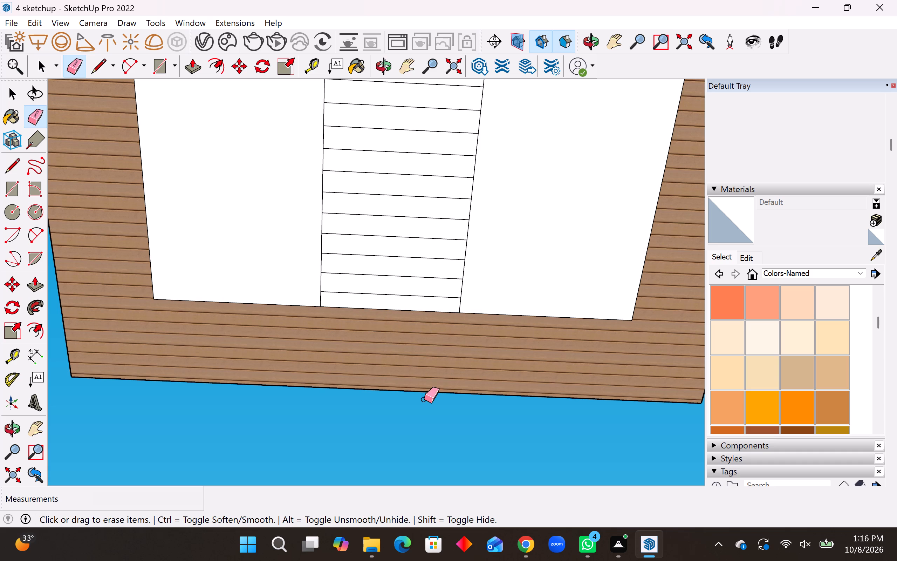
Draw a lengthwise line about 76' 8 1/8" long across one blank side section, close to its outer wood border.
scroll(424, 399, down, 8)
middle_drag(502, 350, 488, 308)
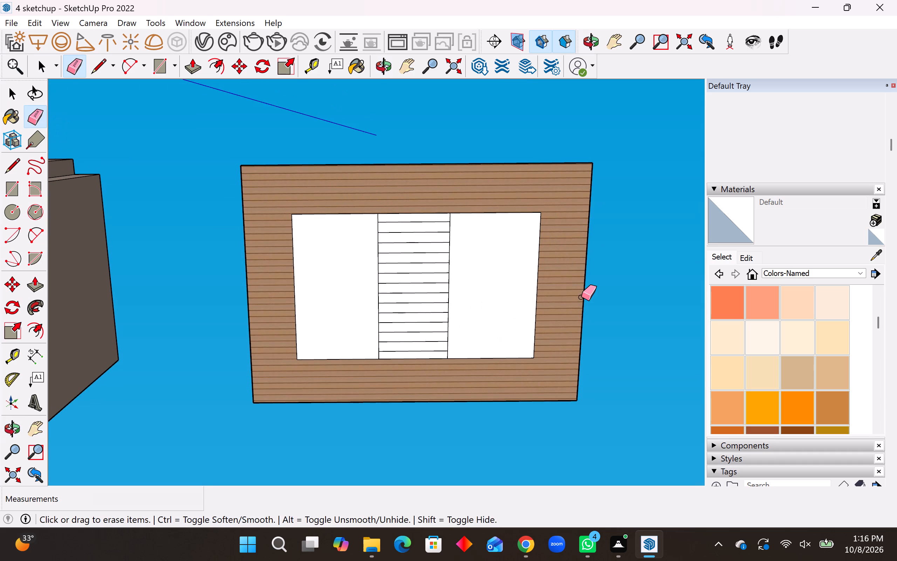
click(15, 162)
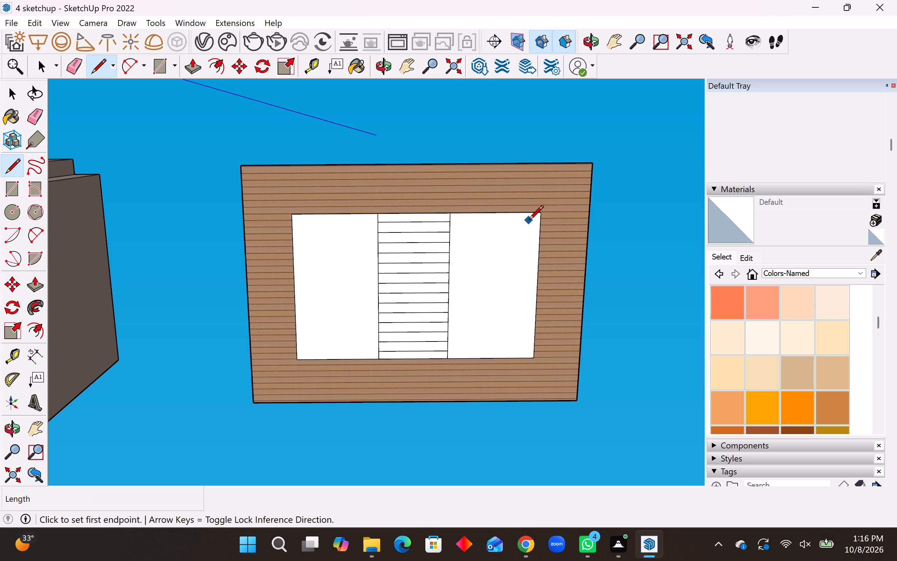
click(527, 216)
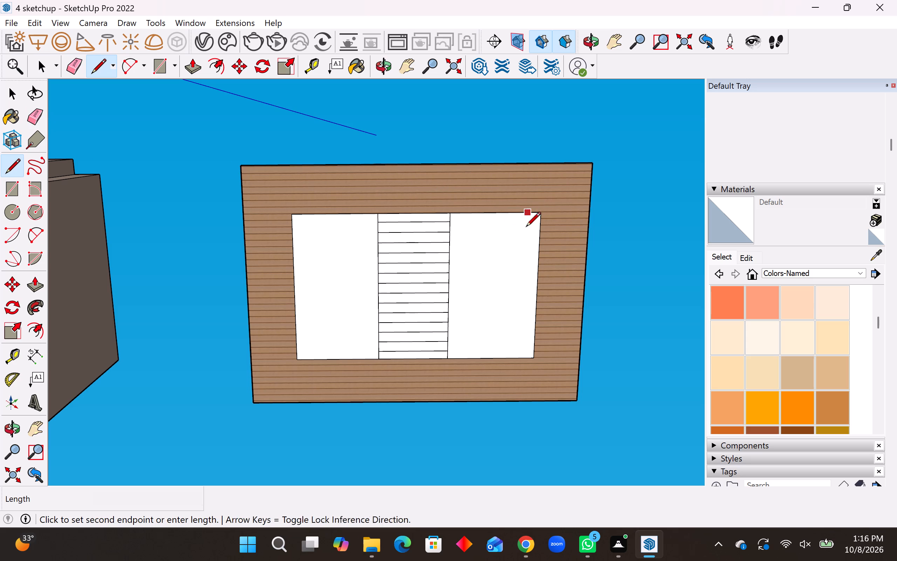
click(520, 358)
key(space)
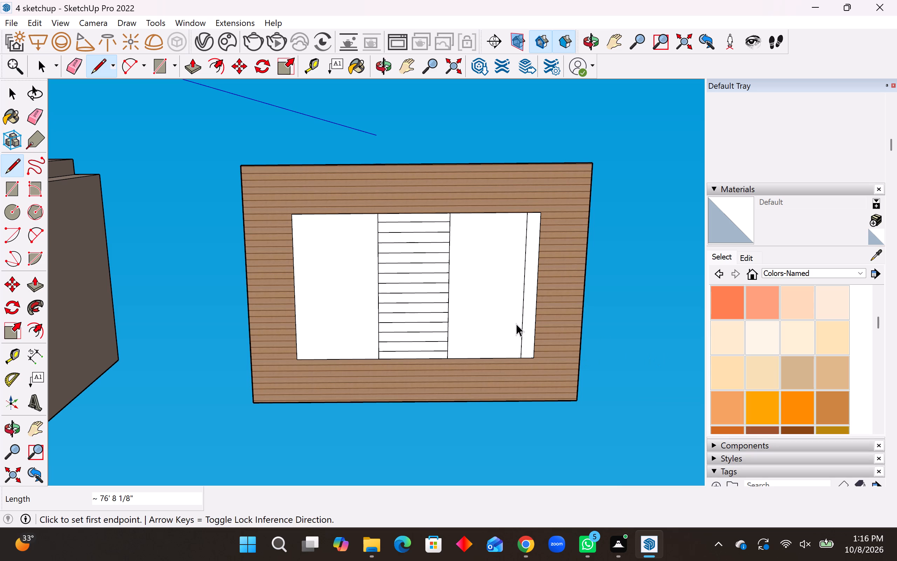
Copy the lengthwise line three times toward the middle strip, at successive spacings of 8' 7 3/8", 9' 11 3/8" and about 9' 11 7/16".
click(522, 322)
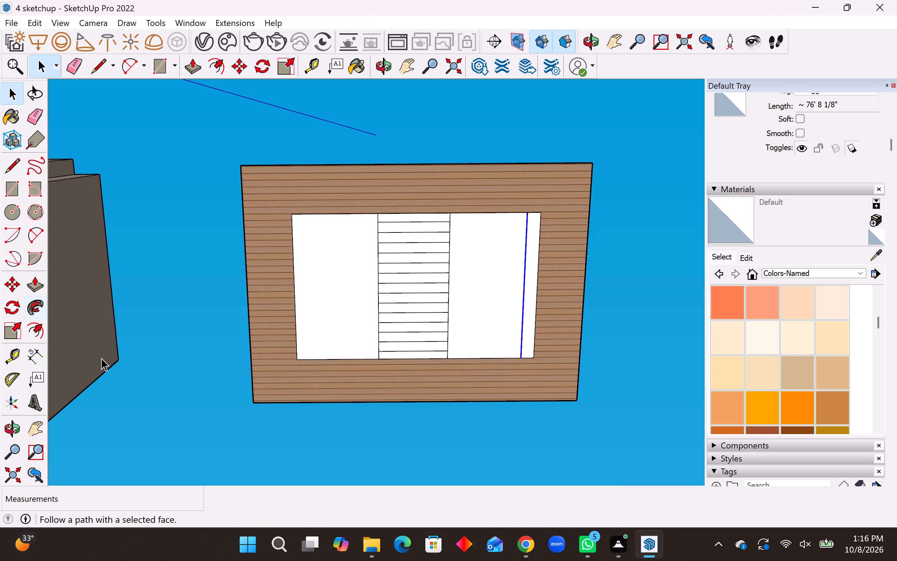
key(m)
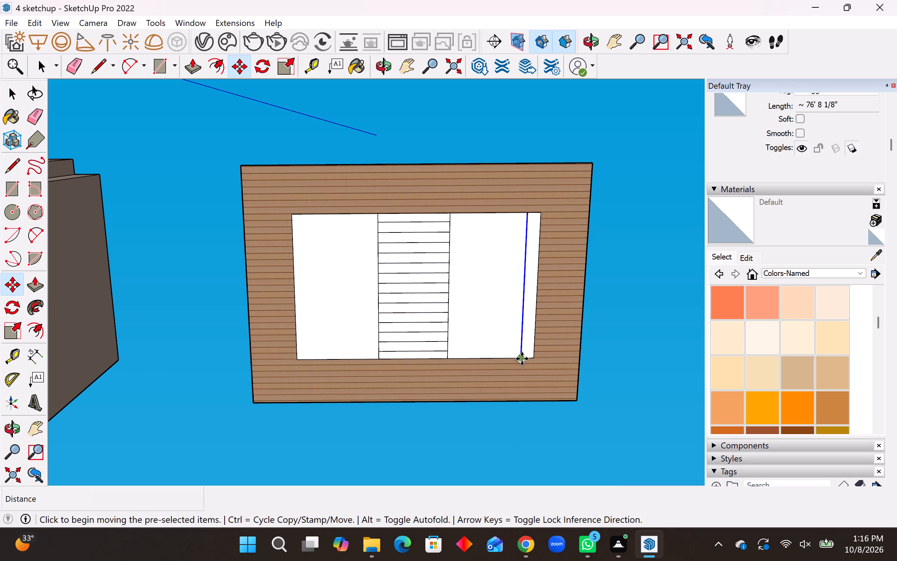
click(522, 359)
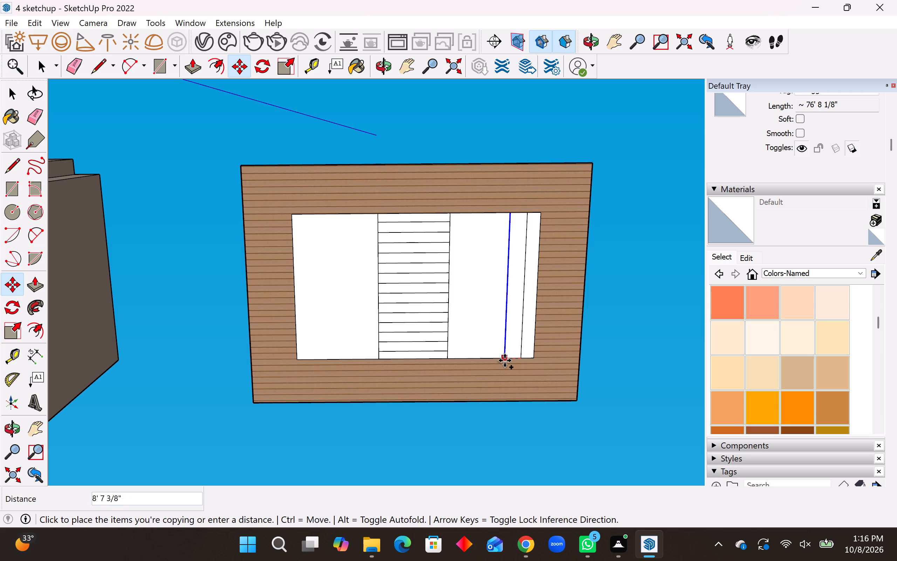
click(505, 360)
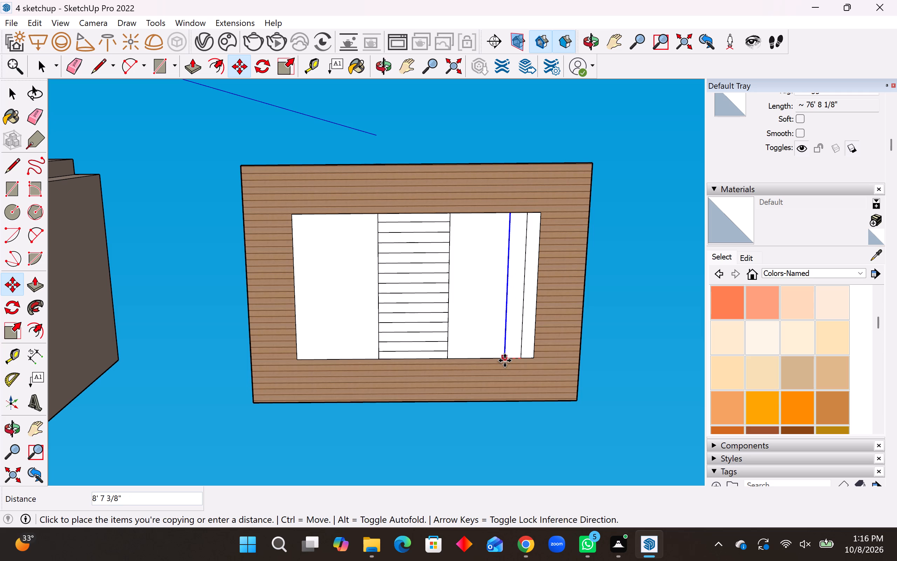
click(506, 360)
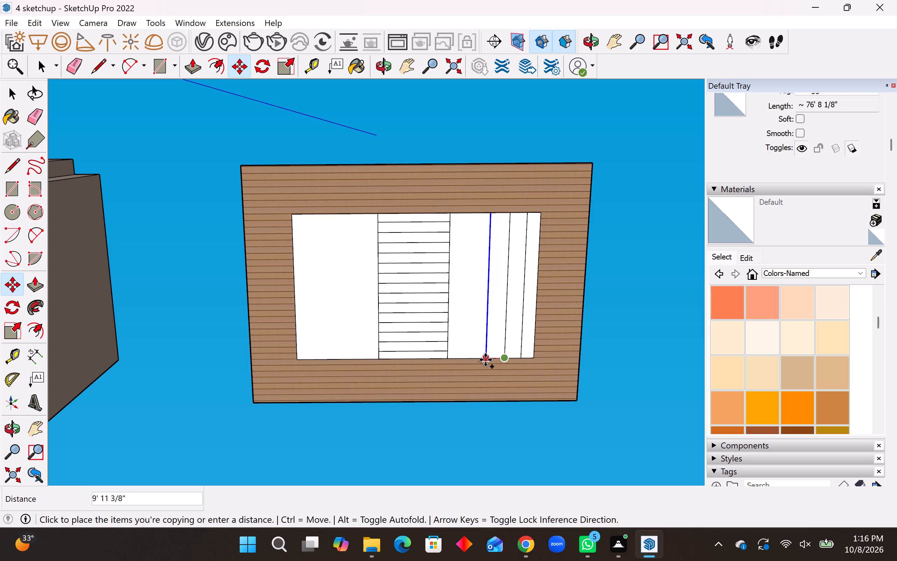
click(485, 360)
click(486, 360)
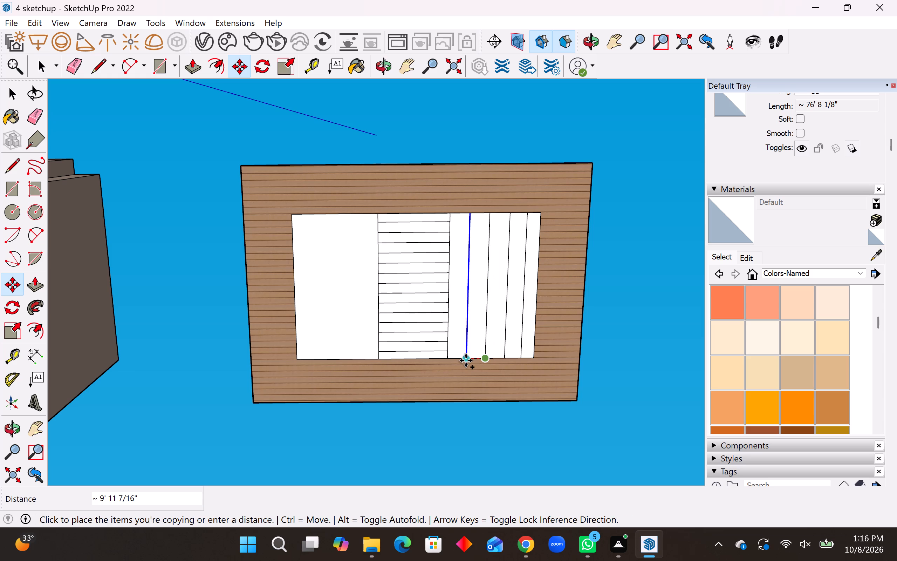
click(466, 360)
click(466, 360)
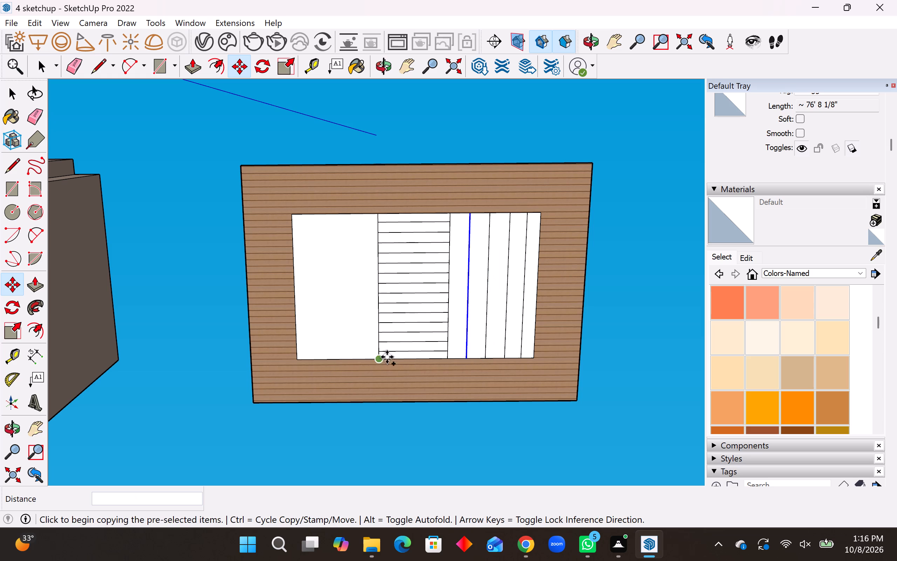
Copy the lengthwise line across to the blank side section at 55' 2 1/16", then three more times at about 9' 5 1/16", 8' 7 5/8" and 8'.
click(465, 357)
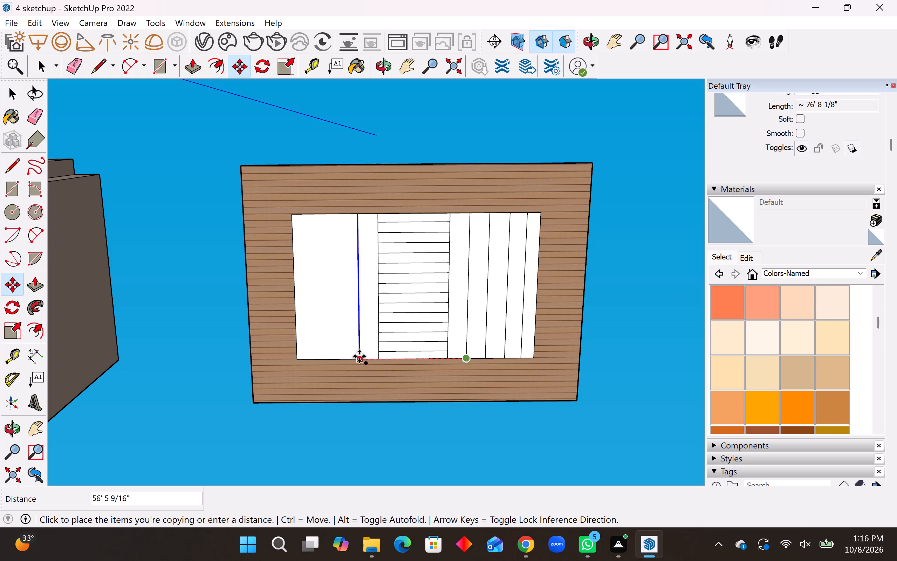
click(362, 356)
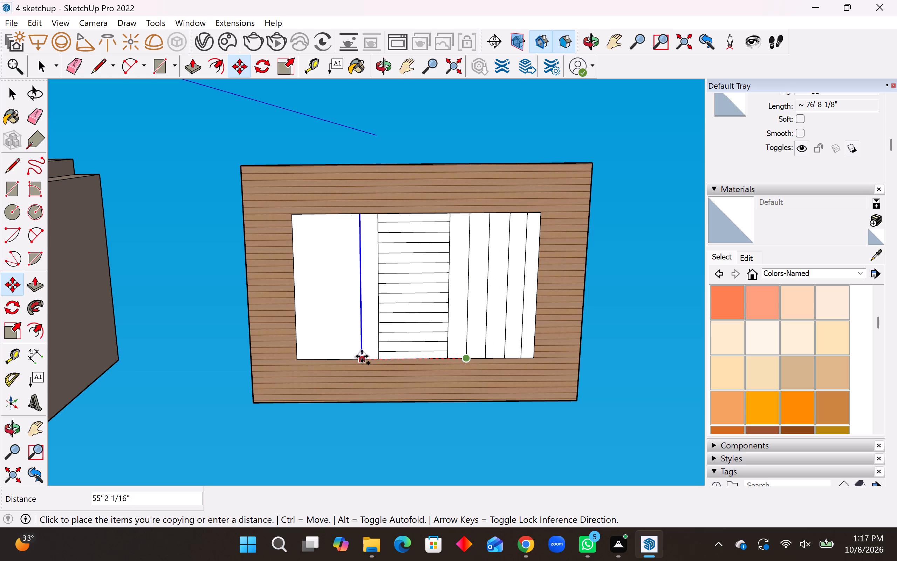
click(362, 356)
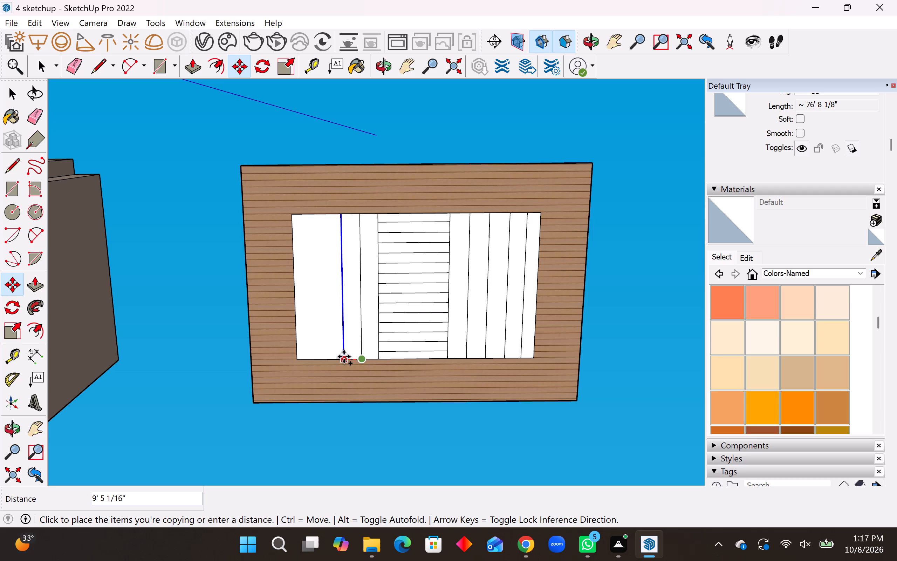
click(344, 357)
click(341, 361)
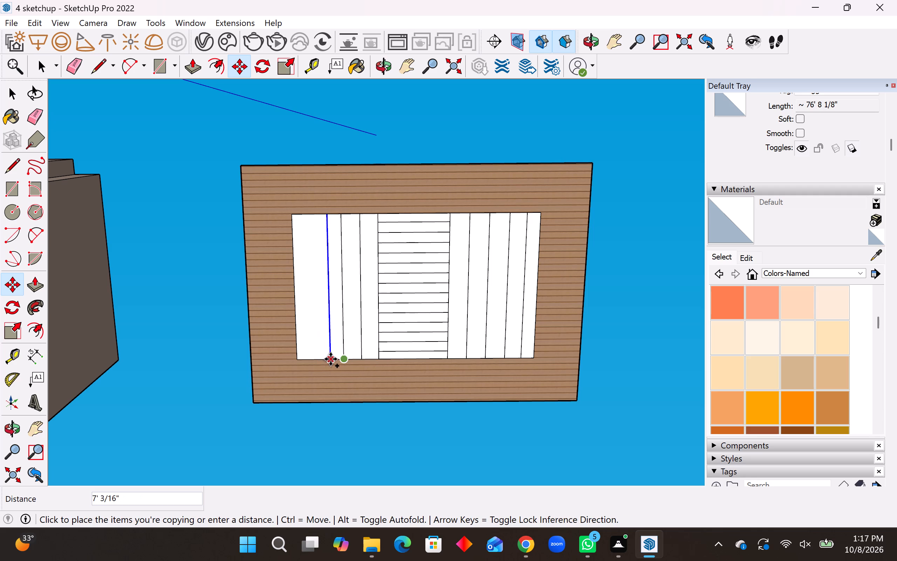
scroll(330, 359, up, 3)
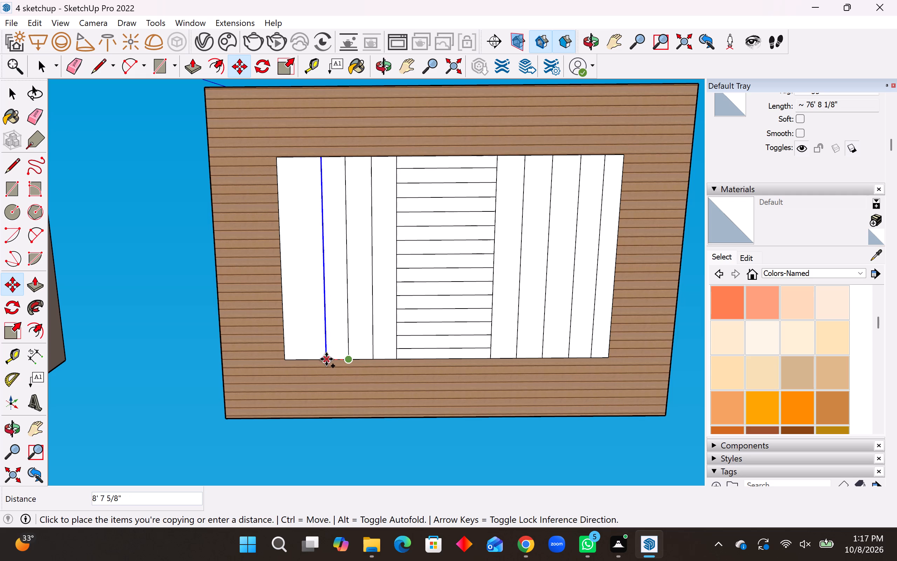
click(326, 359)
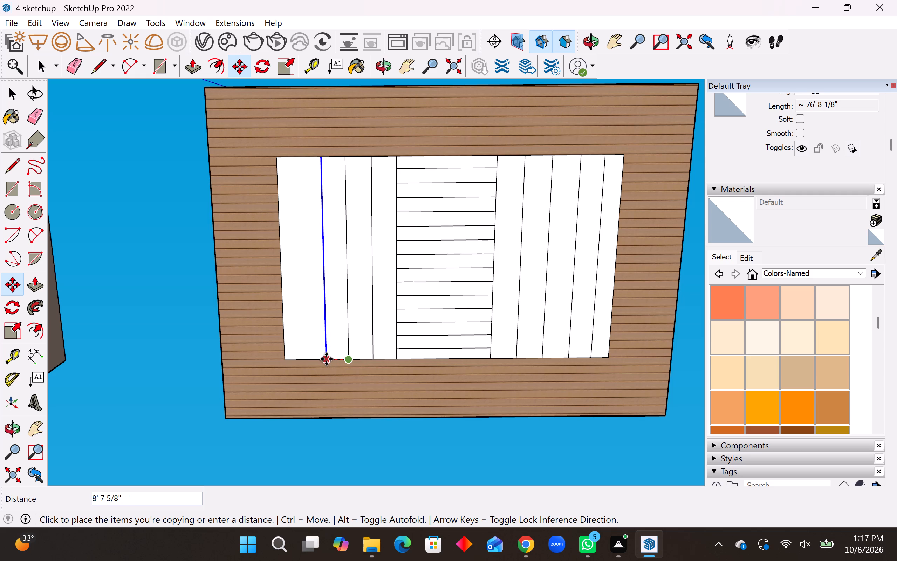
click(324, 360)
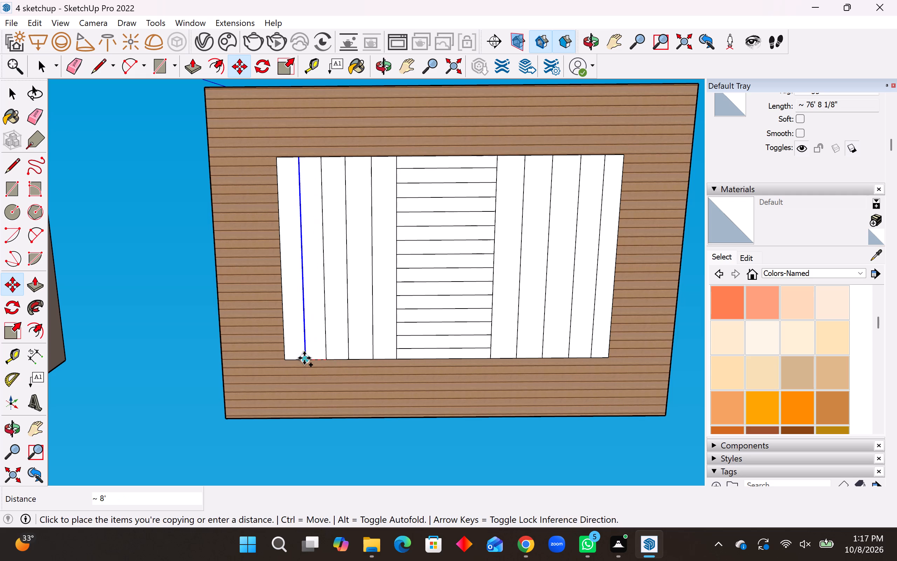
click(304, 358)
key(space)
Make the entire ceiling panel, including its wood border and all dividing lines, into one group.
scroll(453, 435, down, 10)
middle_drag(483, 309, 484, 396)
scroll(473, 411, down, 5)
click(462, 426)
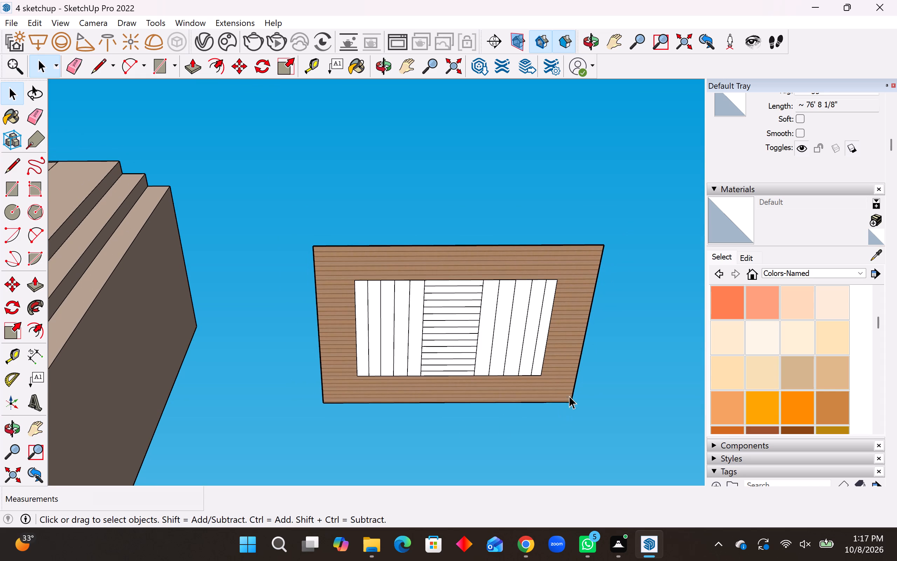
middle_drag(576, 312, 577, 343)
drag(657, 218, 364, 416)
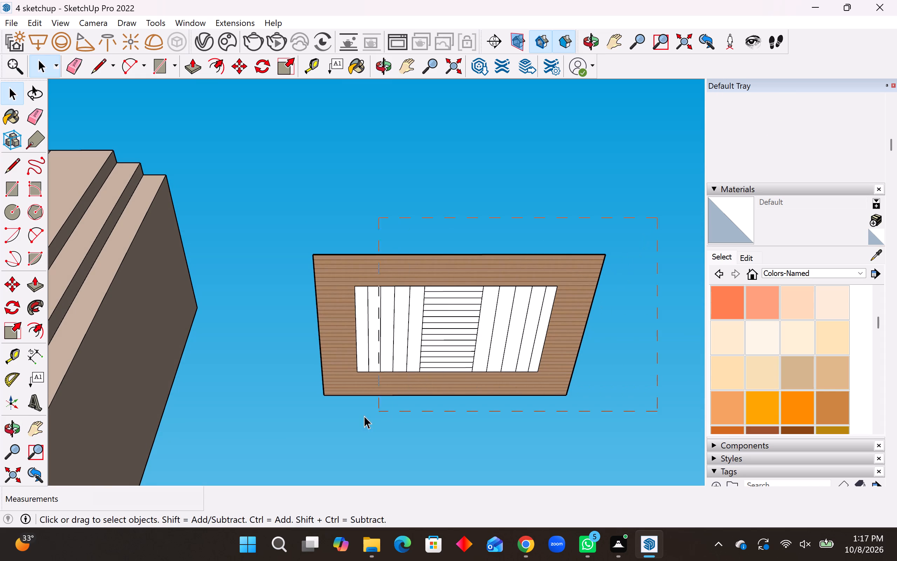
drag(364, 416, 277, 449)
right_click(420, 332)
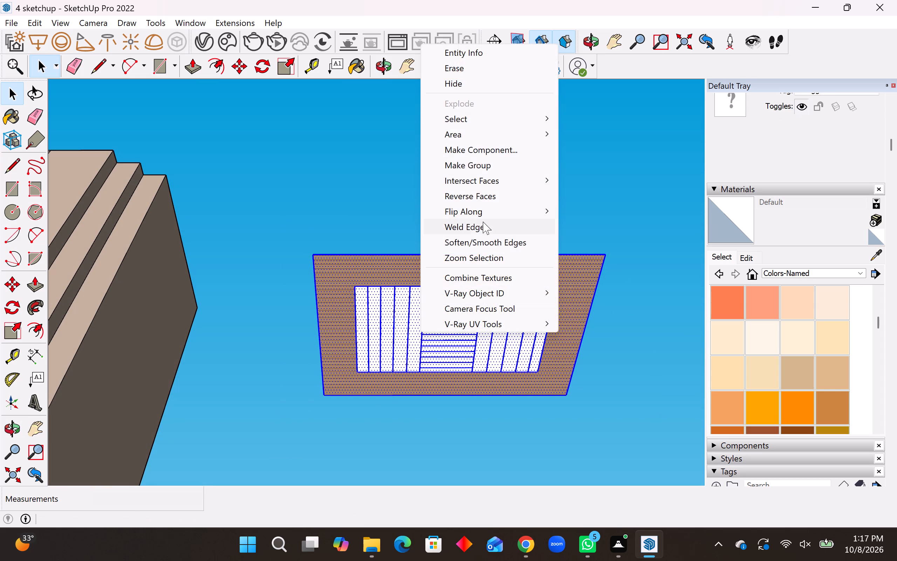
click(495, 162)
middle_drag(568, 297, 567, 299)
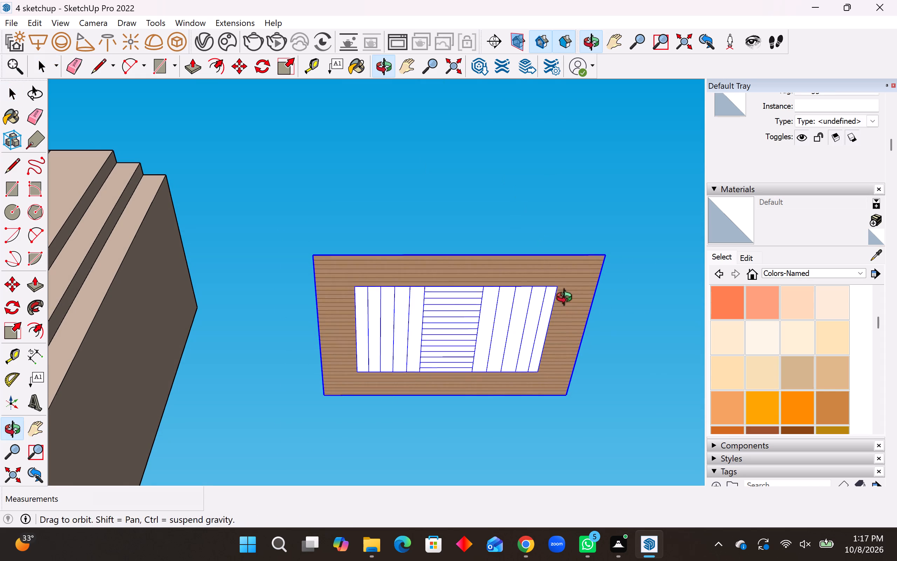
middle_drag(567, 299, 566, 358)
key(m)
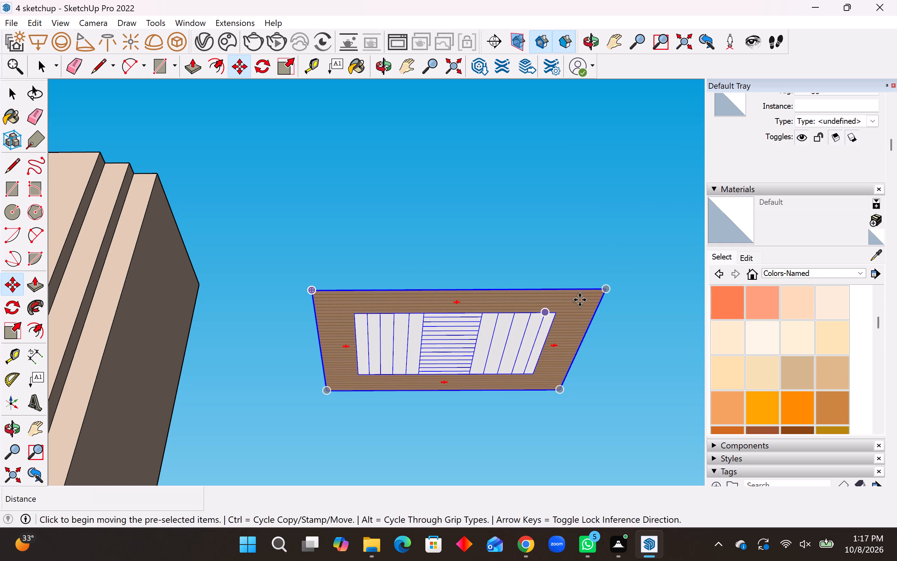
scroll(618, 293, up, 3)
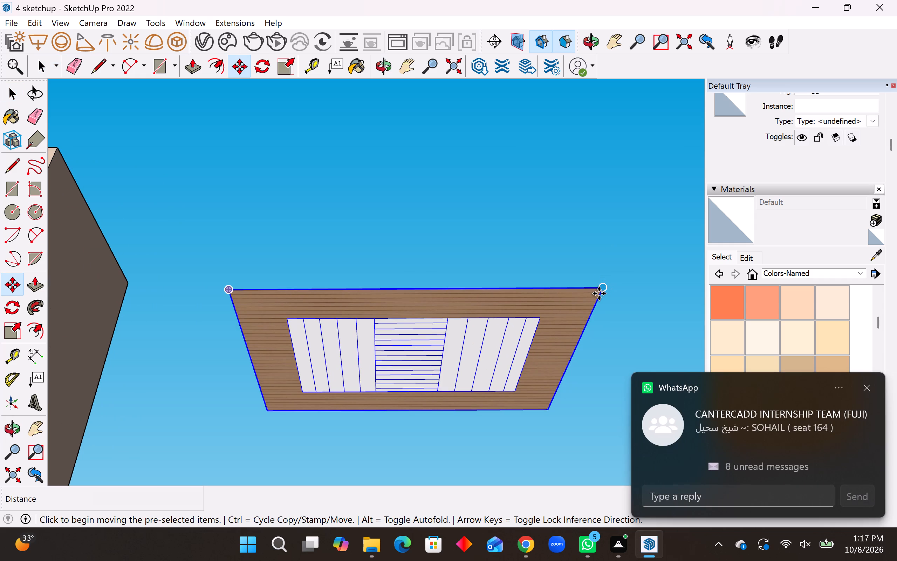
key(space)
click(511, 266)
Draw a circle of about 5' 1/16" radius on the wood border, beyond the end of one divided side section.
middle_drag(490, 343, 480, 258)
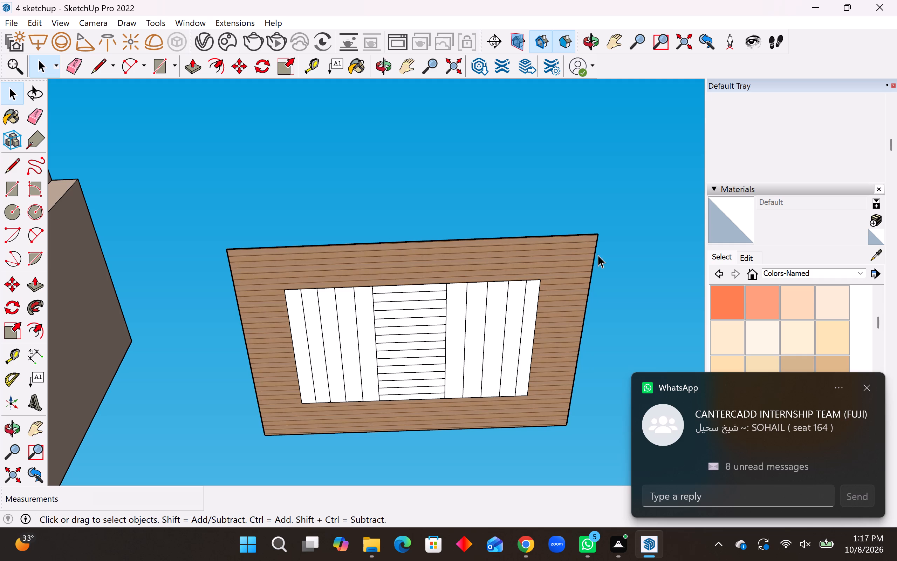
click(9, 212)
scroll(344, 284, up, 2)
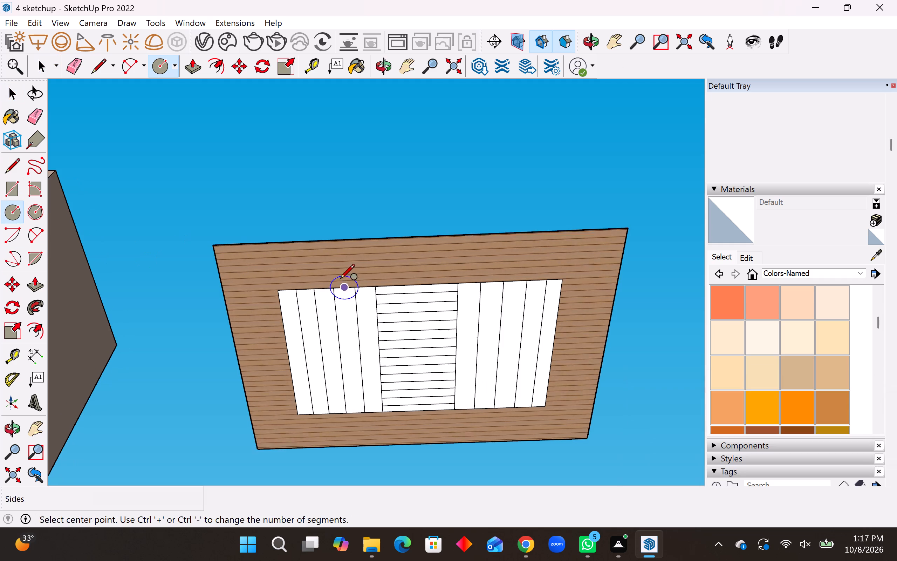
scroll(340, 280, up, 1)
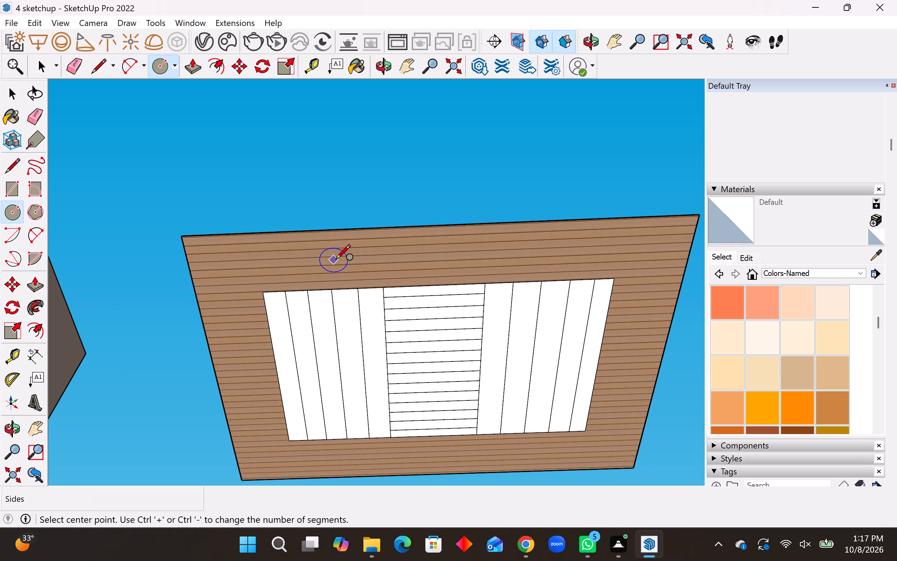
click(337, 259)
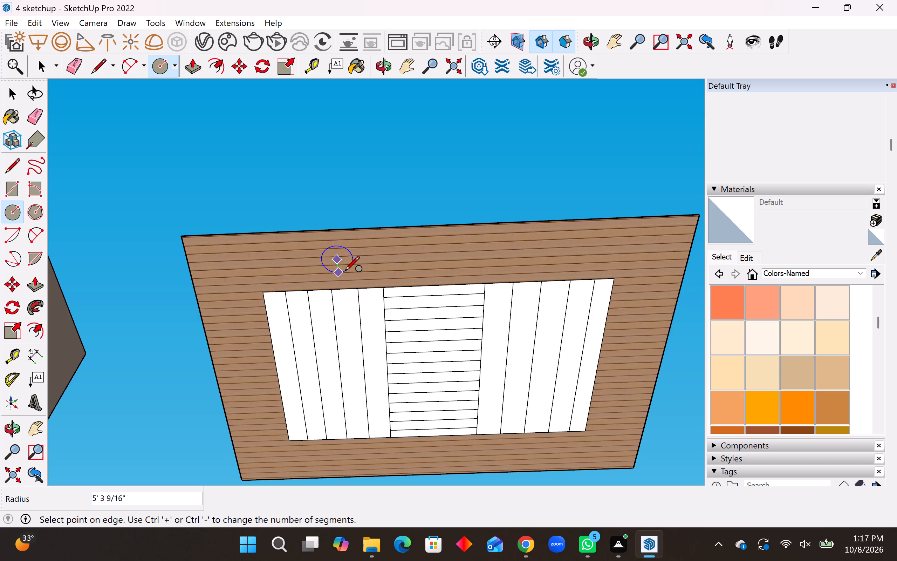
click(345, 271)
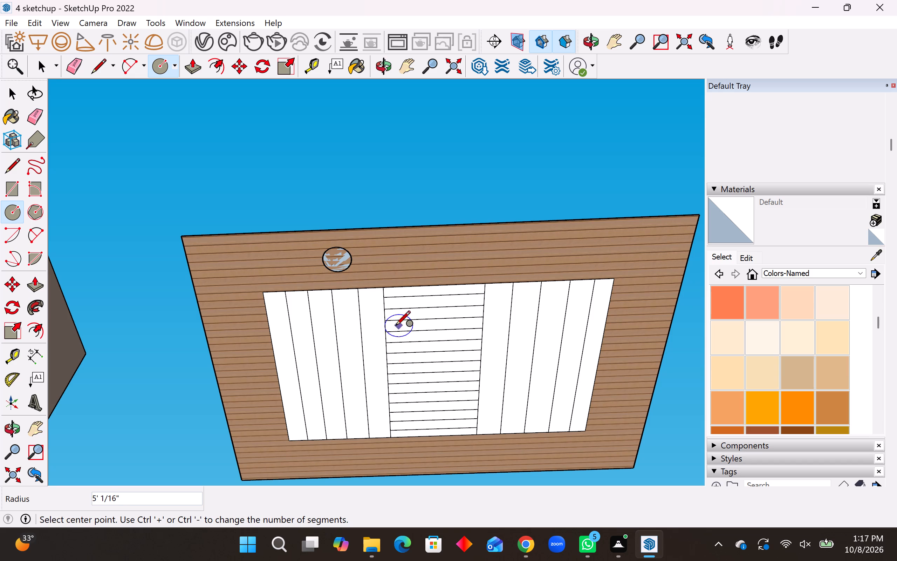
Copy the circle about 68' along the same border strip, beyond the end of the other side section.
key(space)
middle_drag(362, 260, 361, 369)
scroll(345, 292, up, 8)
click(362, 245)
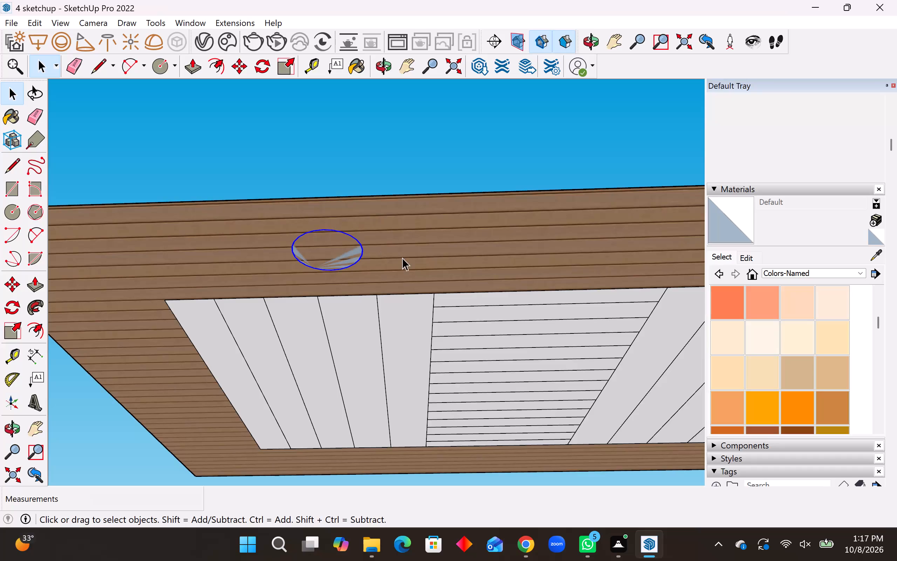
key(m)
click(363, 249)
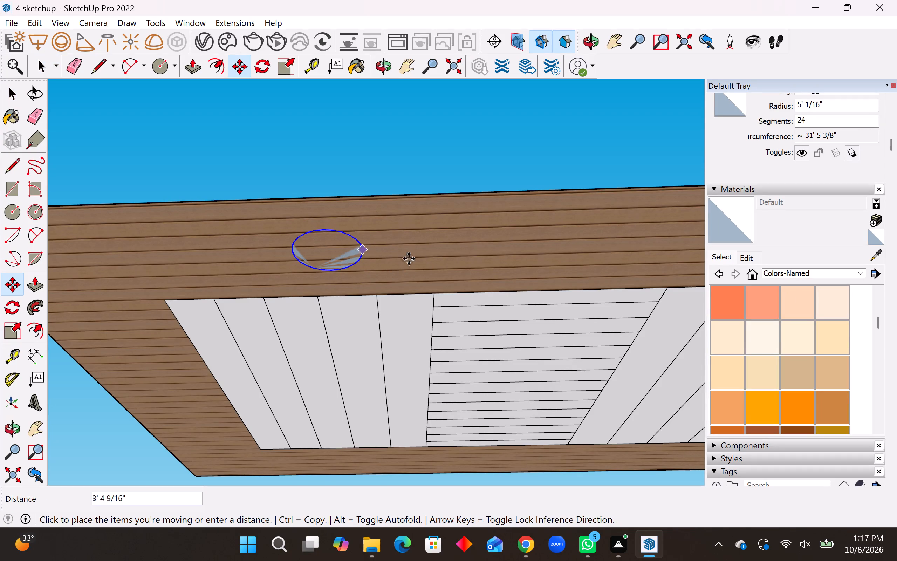
scroll(322, 289, down, 6)
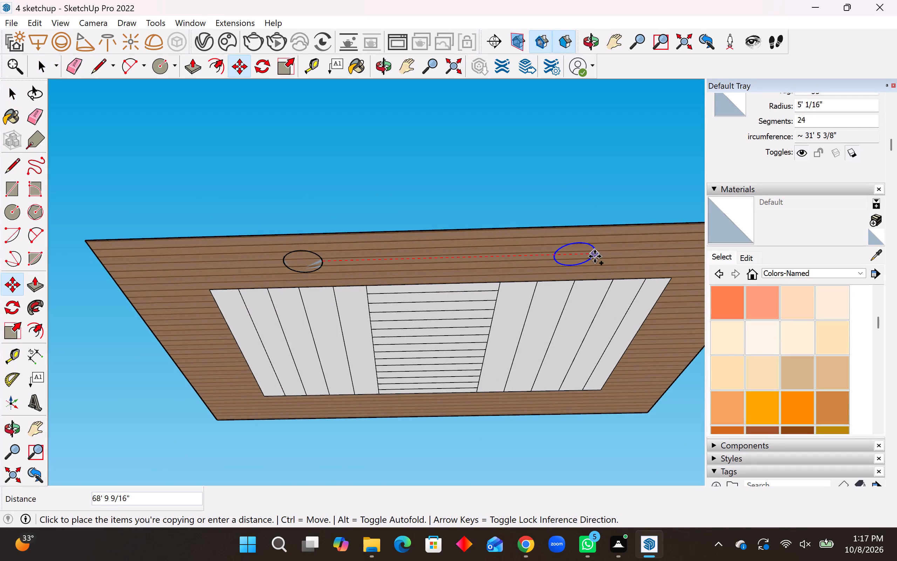
click(592, 256)
Copy the circle about 102' 5 13/16" across to the opposite border strip, and again about 74' 2 1/4" along that strip.
click(593, 256)
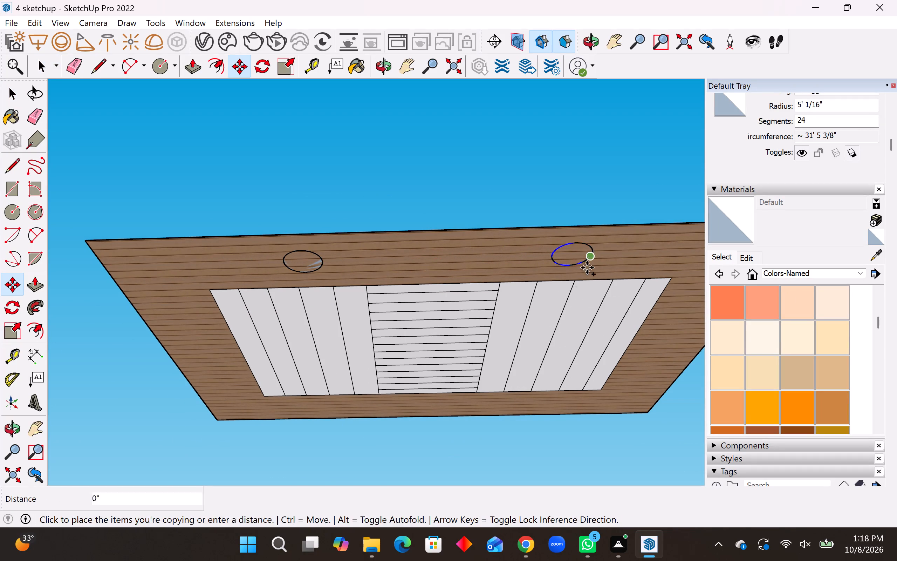
scroll(526, 316, down, 8)
middle_drag(509, 329, 497, 235)
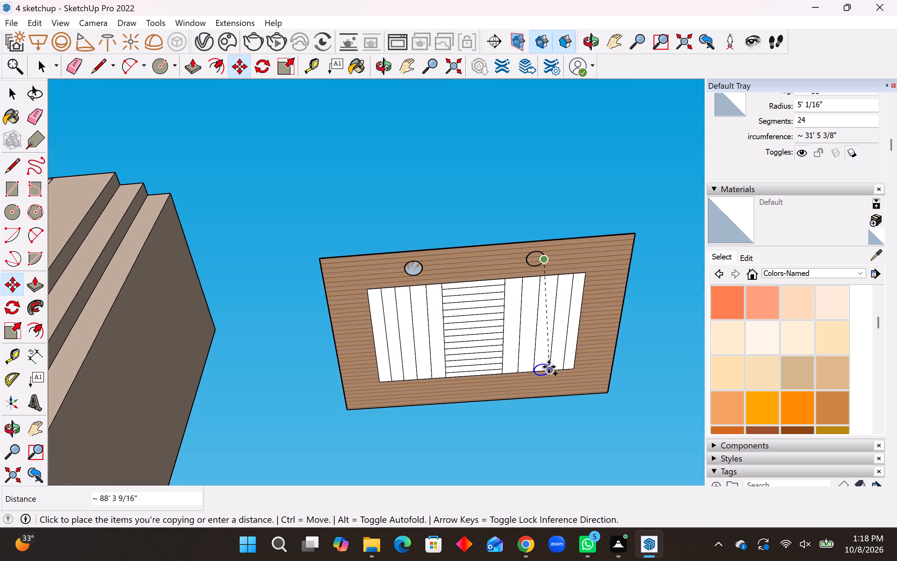
scroll(549, 367, up, 7)
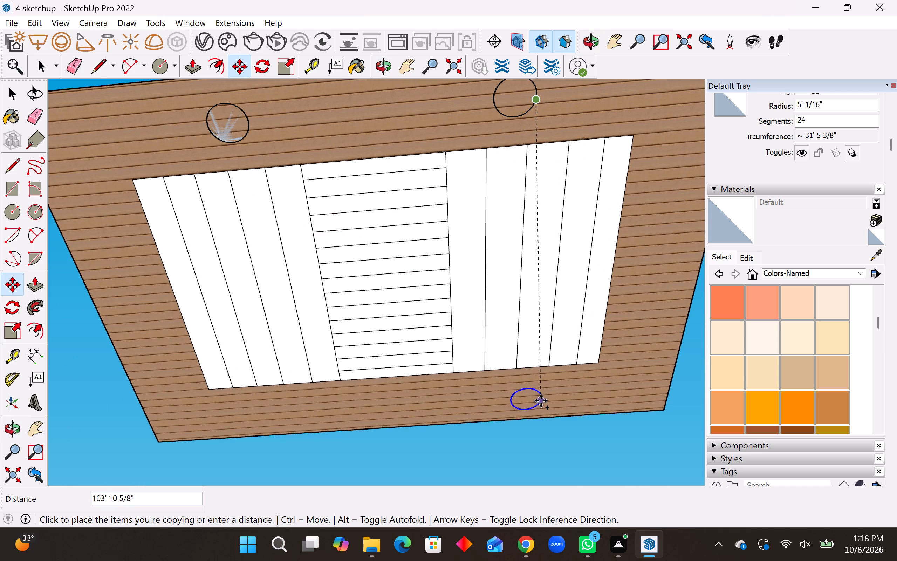
click(534, 401)
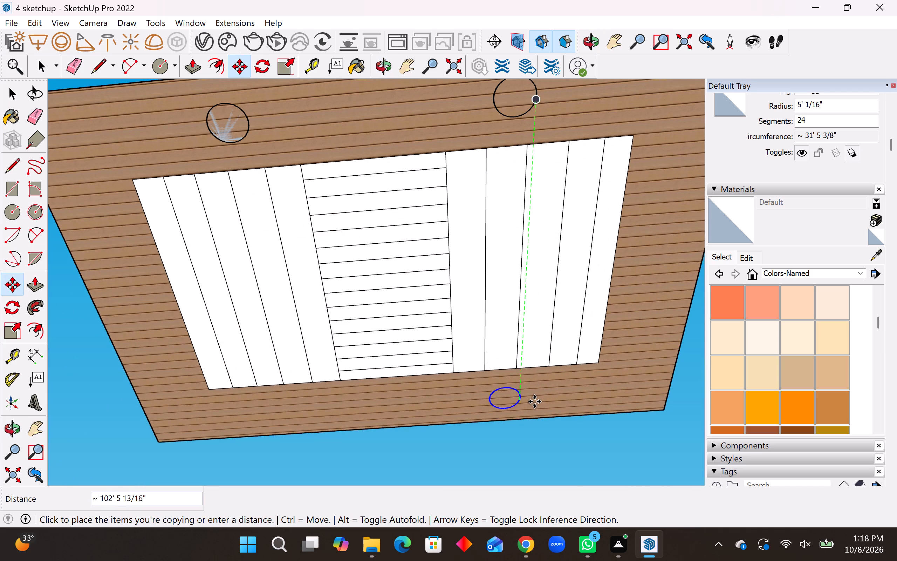
click(522, 403)
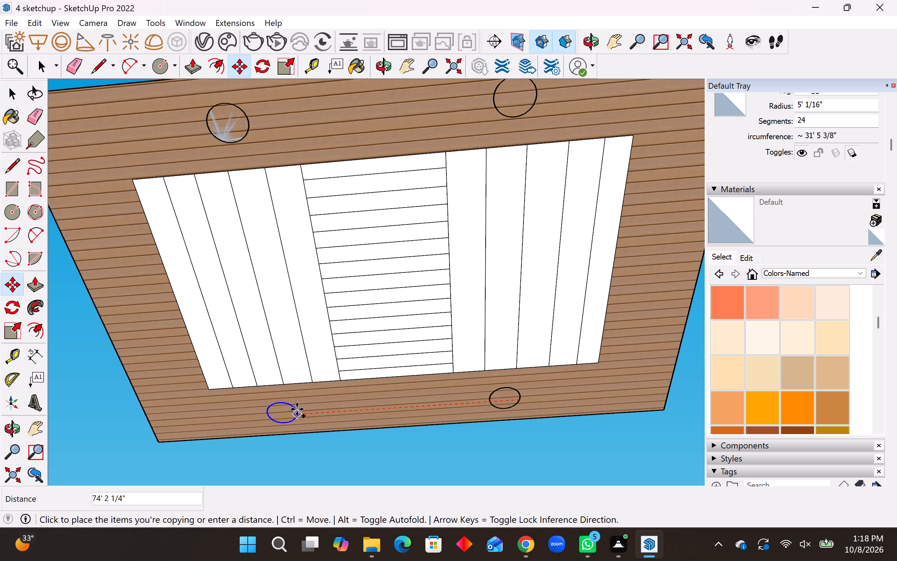
click(297, 409)
Copy the circle onto the border beside the far side section, about 138' 7 1/2" away, and again 48' 10 3/8" along that border.
click(296, 413)
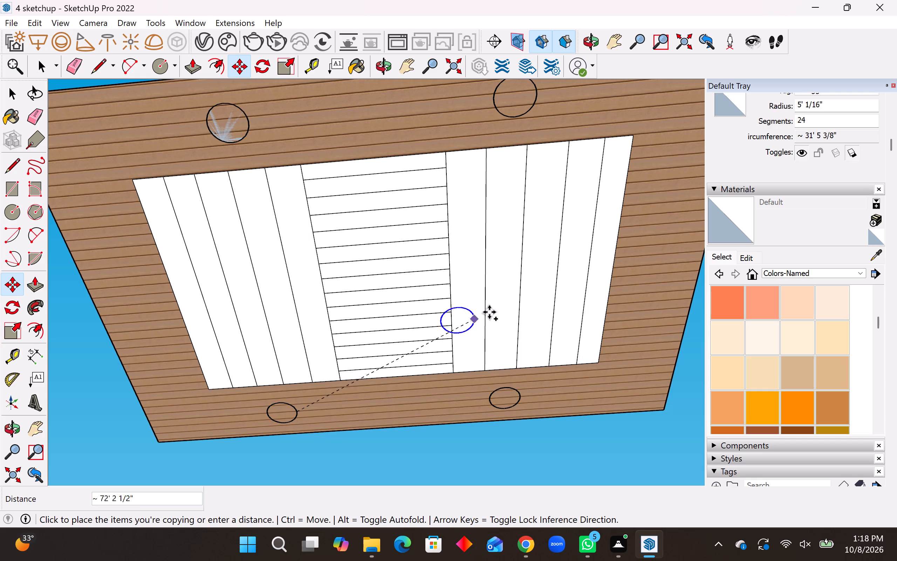
scroll(317, 313, down, 8)
scroll(453, 265, up, 5)
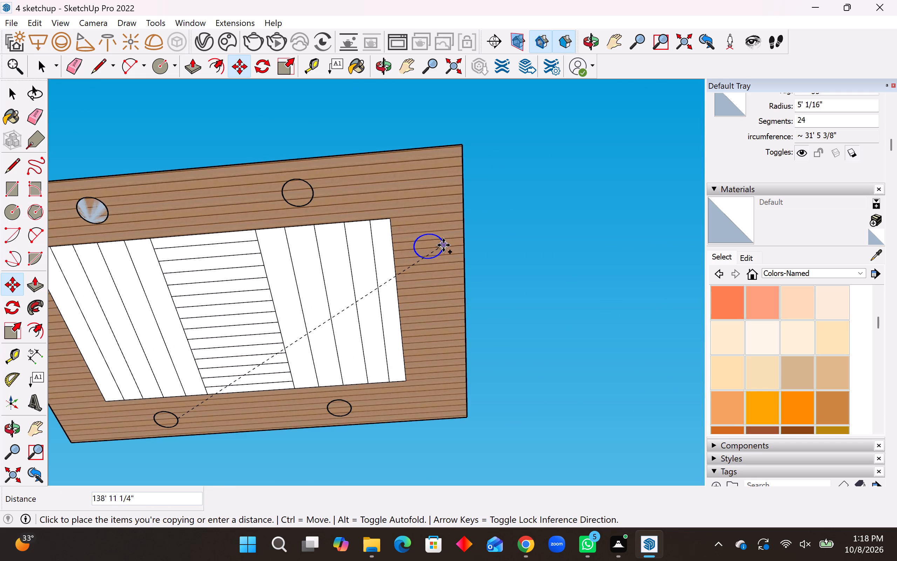
click(444, 248)
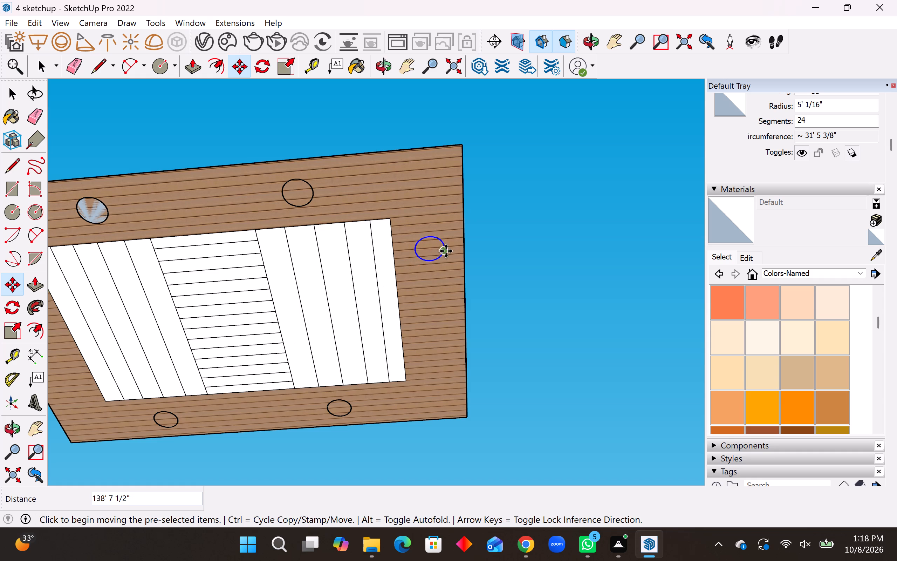
click(446, 251)
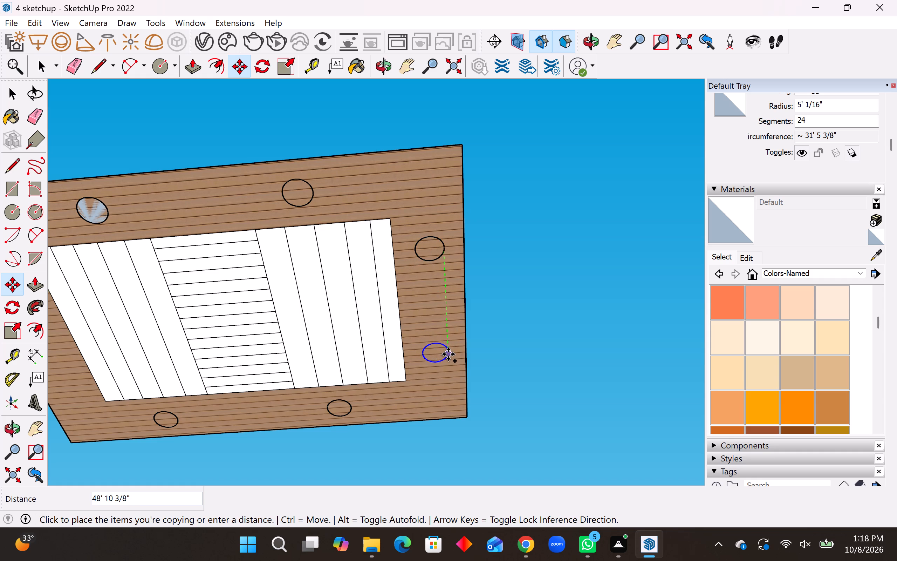
click(448, 354)
click(448, 354)
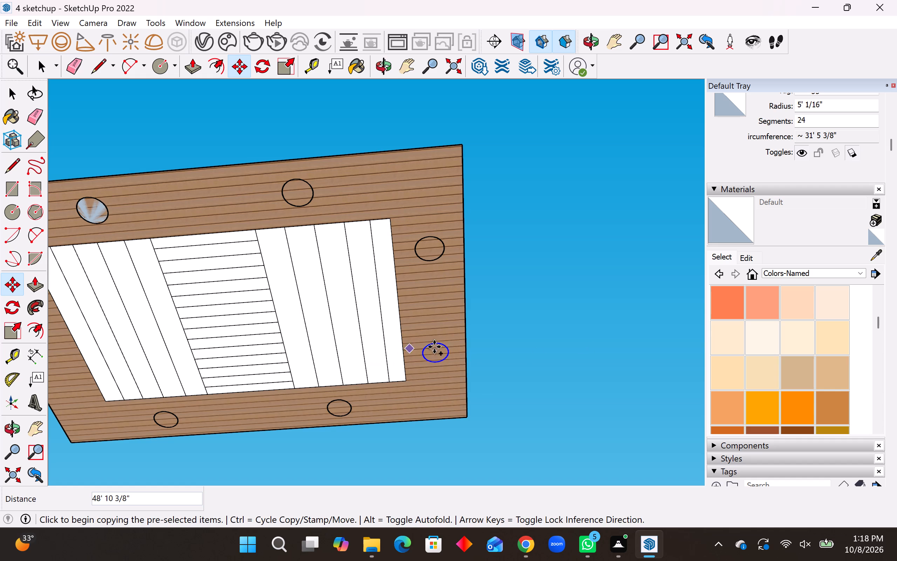
Copy the circle about 150' 1 11/16" across to the border beside the other side section, and again about 48' 5 1/16" along it.
click(445, 350)
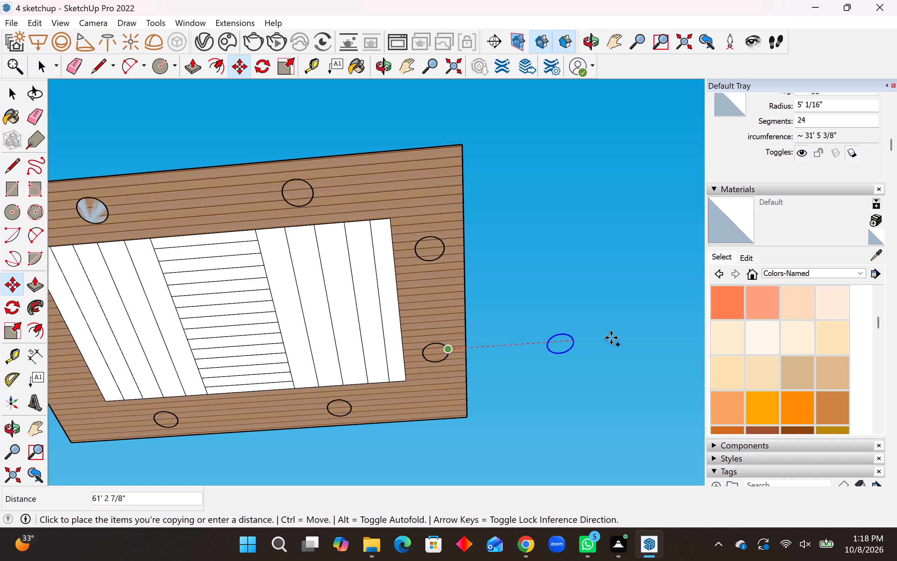
scroll(612, 337, down, 7)
scroll(254, 372, up, 4)
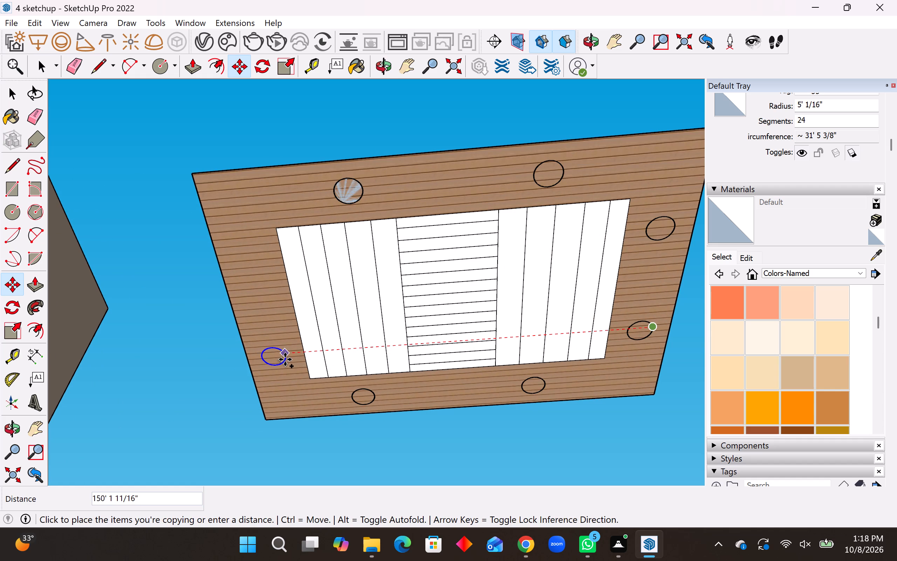
click(285, 359)
click(285, 358)
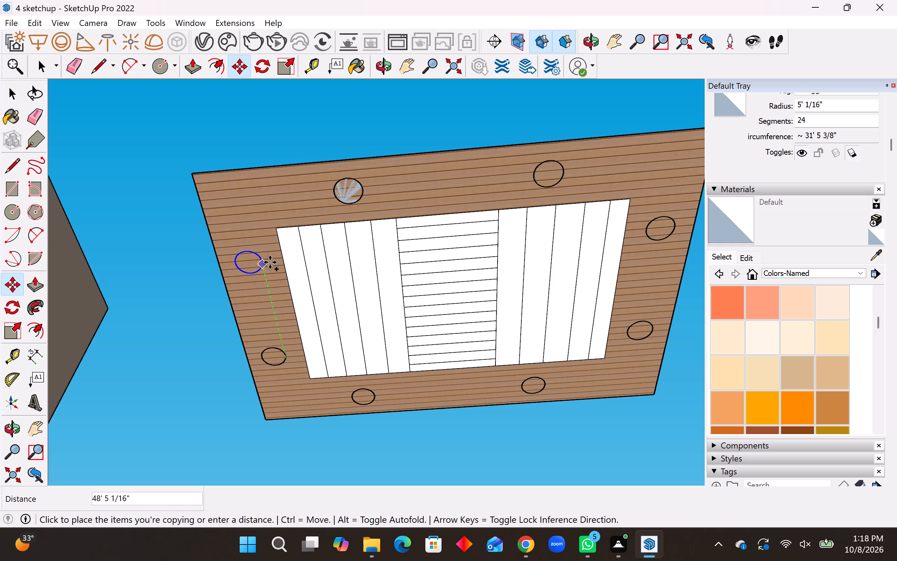
click(270, 262)
key(space)
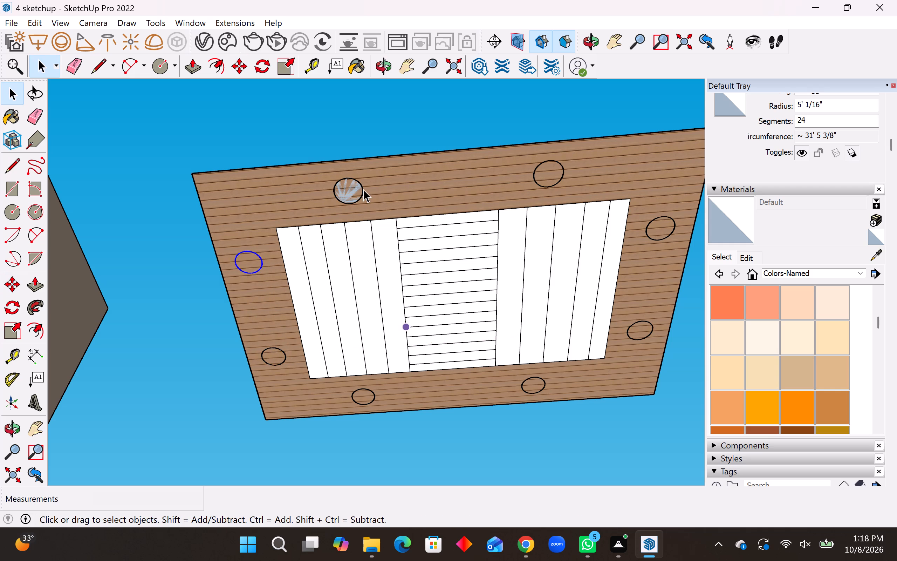
Replace the long-border circle showing a flickering fill with a copy of the adjacent short-border circle, placed about 47' 10 7/8" away.
click(363, 189)
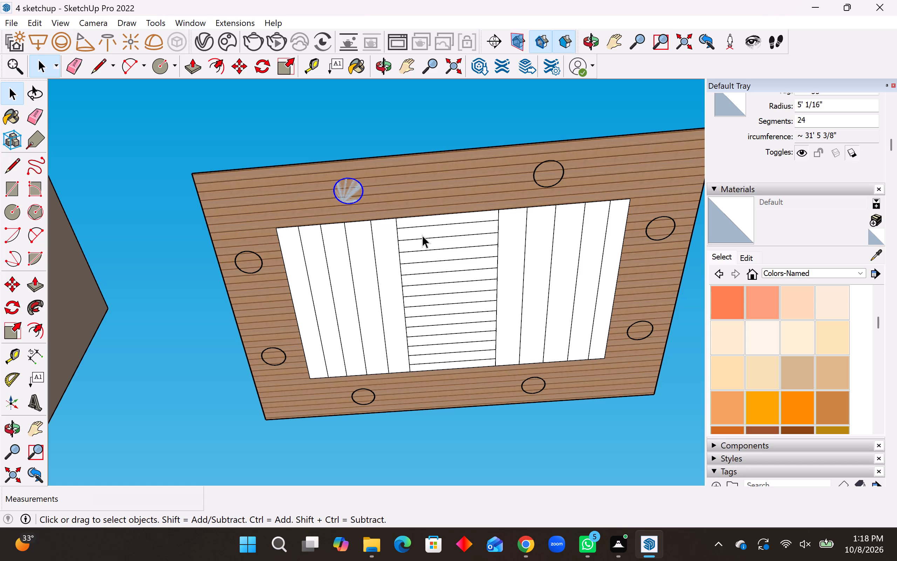
key(Delete)
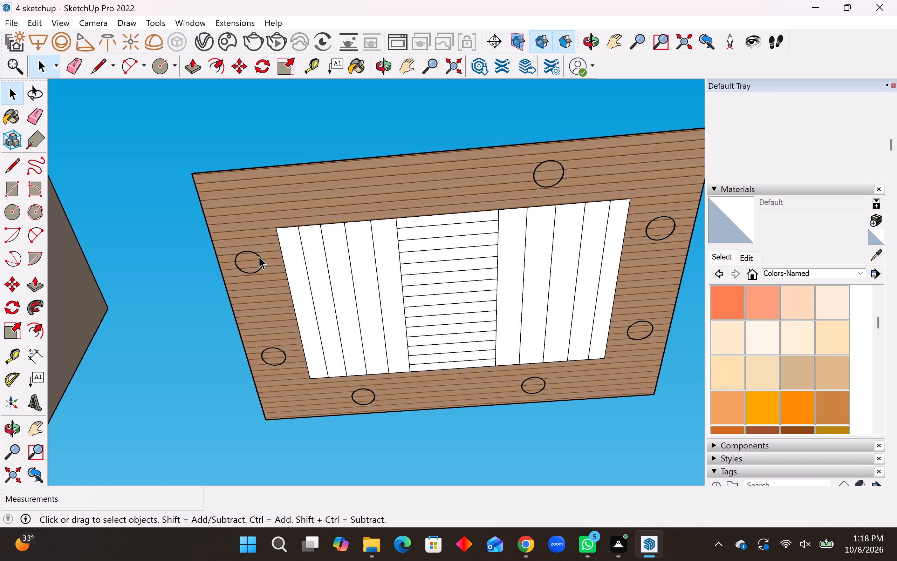
click(259, 255)
key(m)
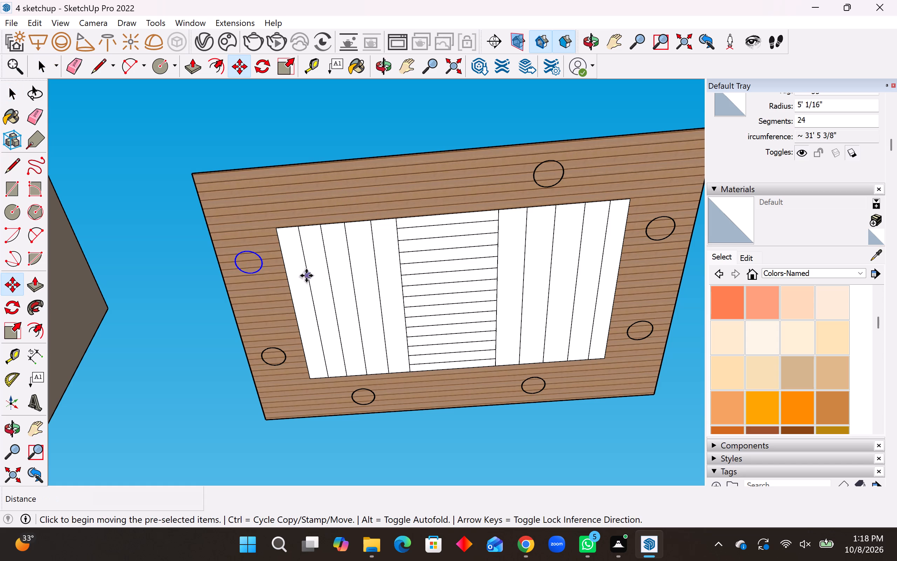
click(259, 259)
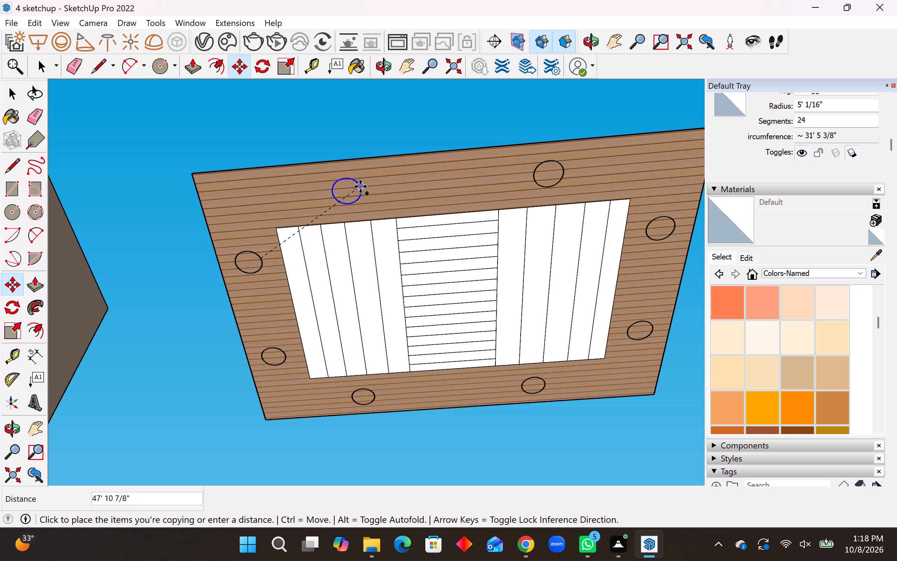
click(360, 187)
key(space)
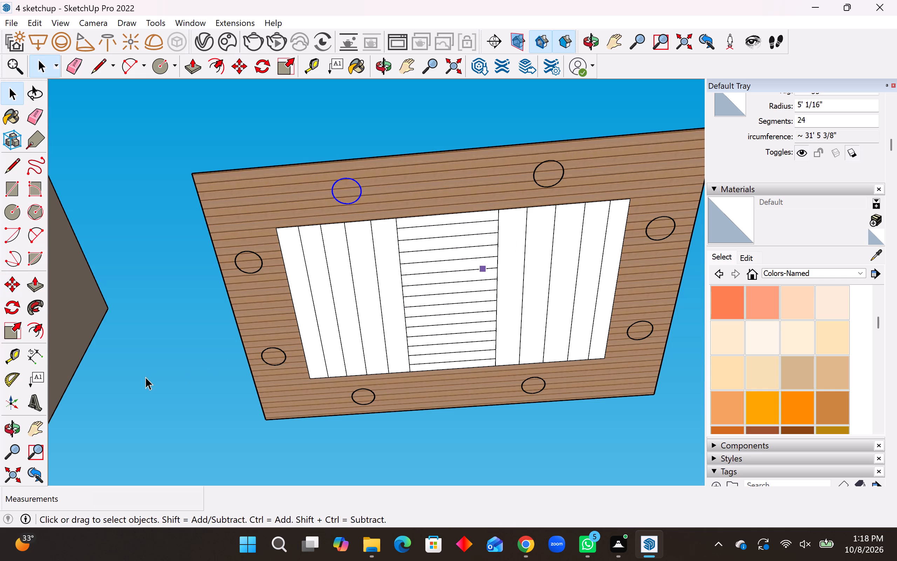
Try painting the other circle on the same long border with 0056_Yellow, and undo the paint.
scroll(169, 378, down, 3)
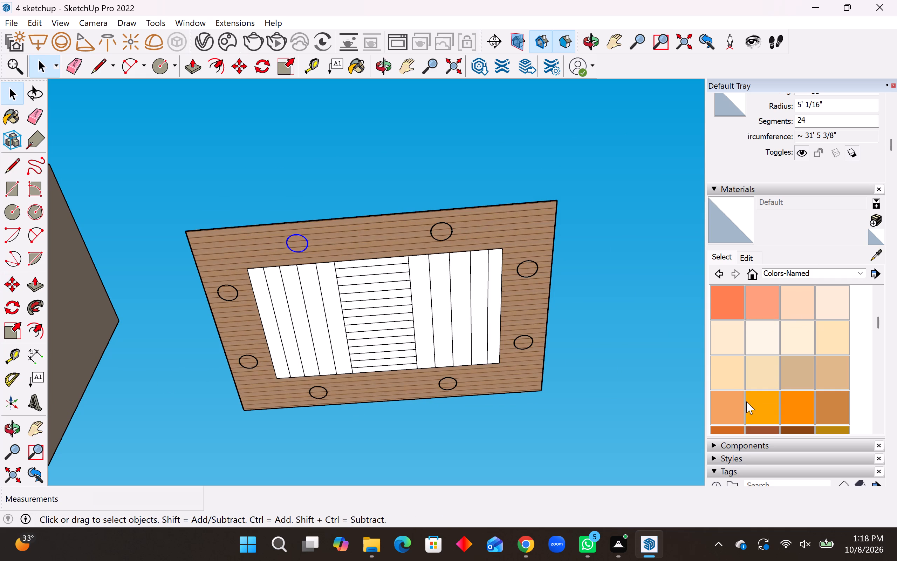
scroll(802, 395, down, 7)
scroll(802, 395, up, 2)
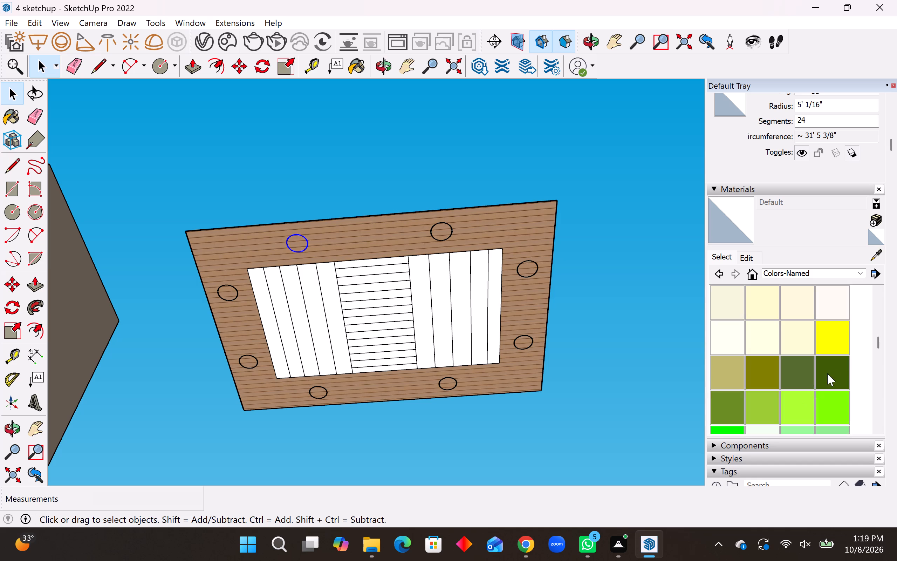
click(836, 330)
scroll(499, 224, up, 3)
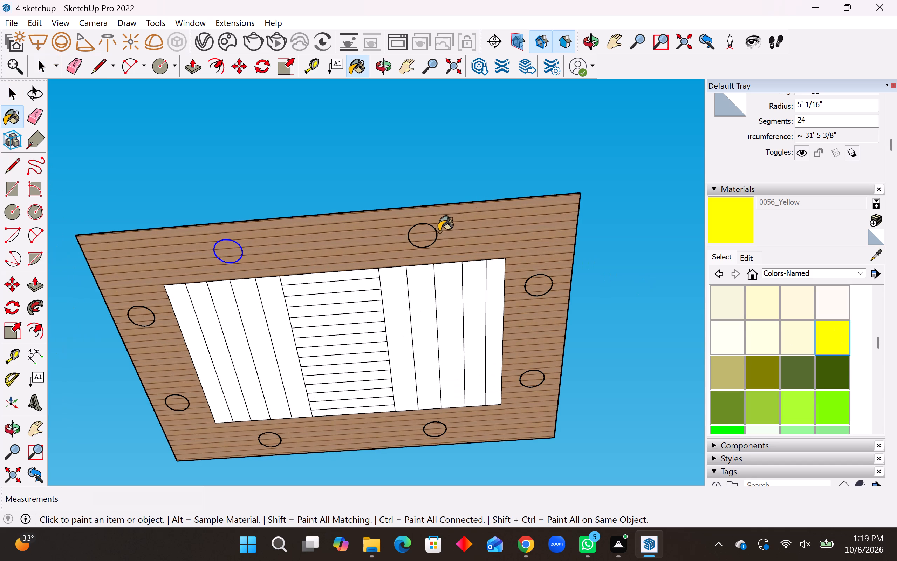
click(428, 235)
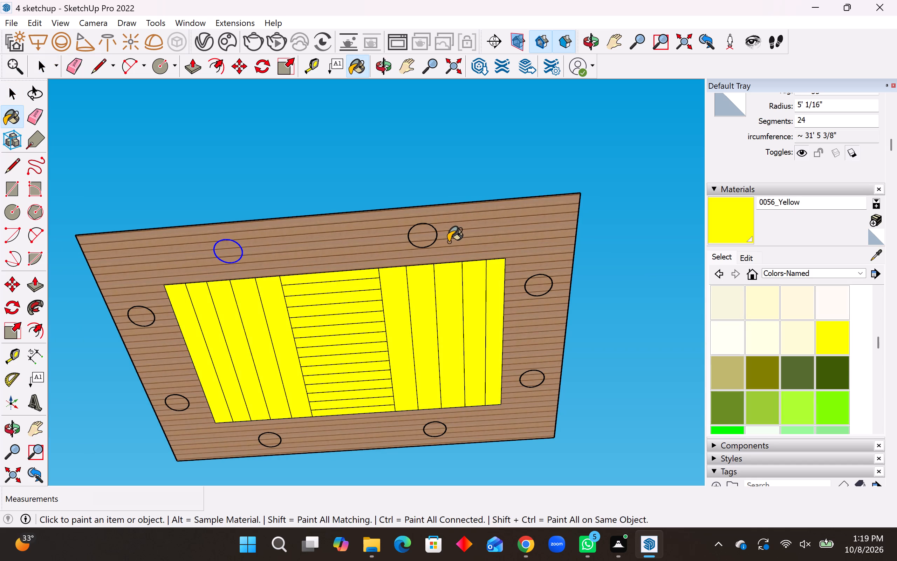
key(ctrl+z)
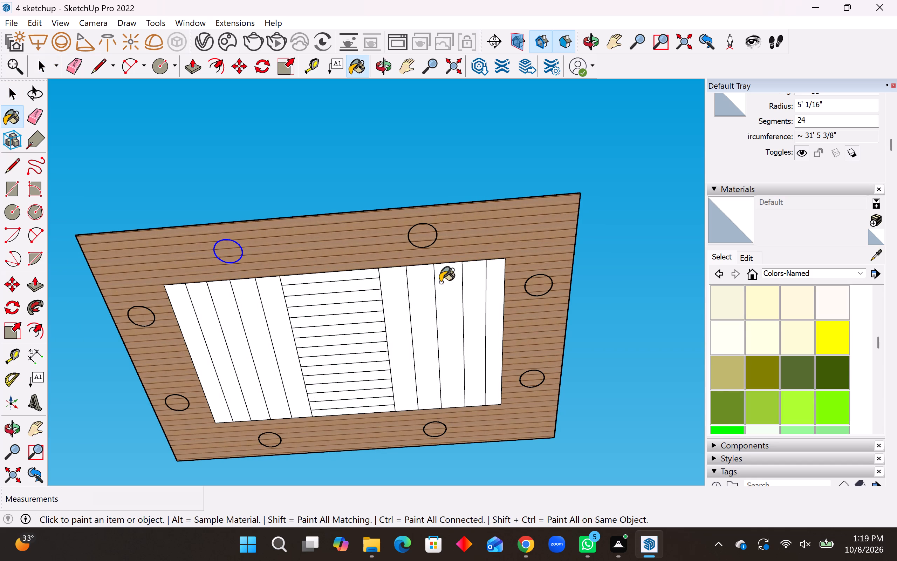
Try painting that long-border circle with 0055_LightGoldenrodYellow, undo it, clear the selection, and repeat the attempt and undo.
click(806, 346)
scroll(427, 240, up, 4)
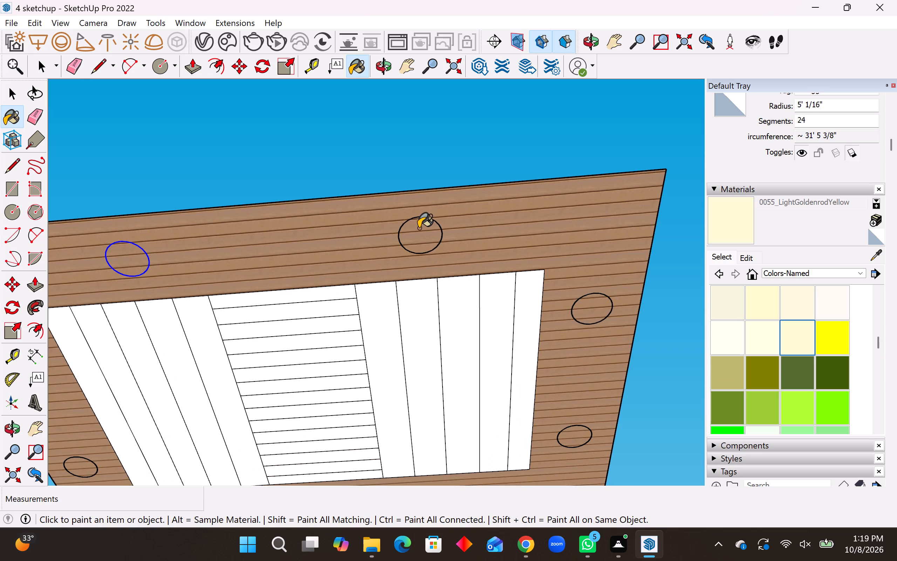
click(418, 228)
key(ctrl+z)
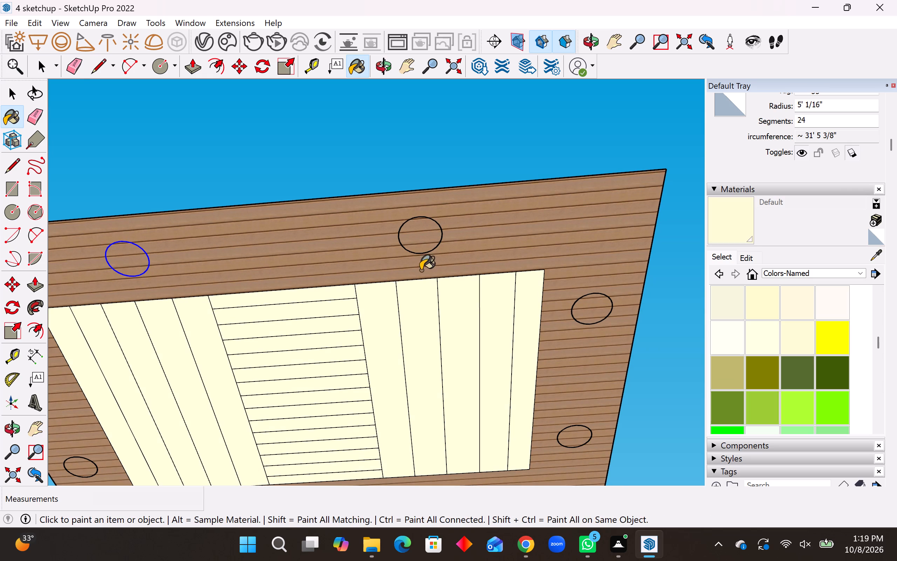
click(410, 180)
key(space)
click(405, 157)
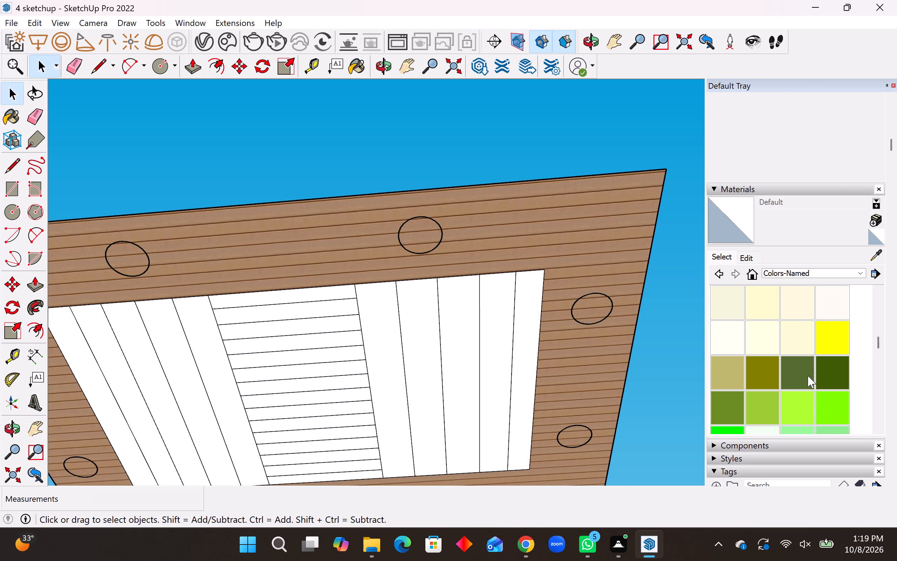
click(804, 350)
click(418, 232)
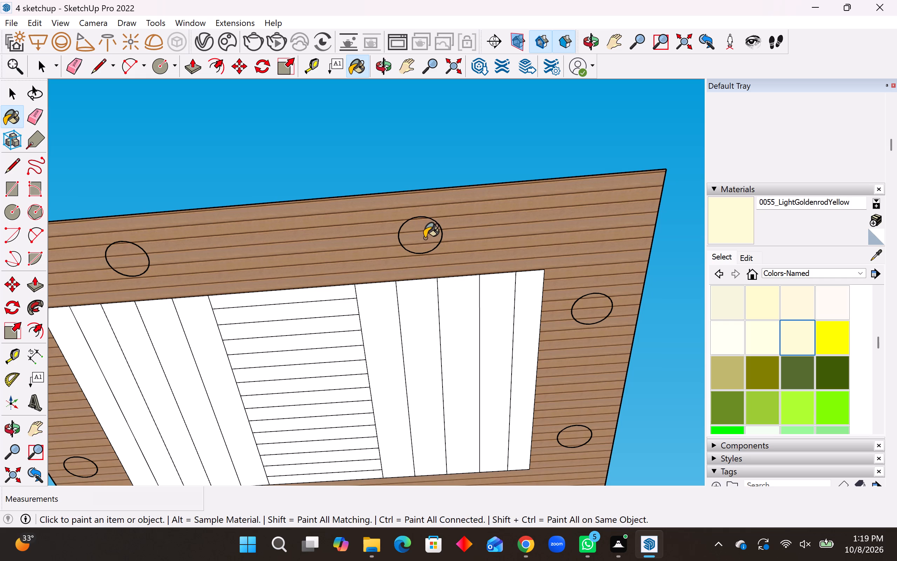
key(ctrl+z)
Examine up close how the circle sits on the wood-clad border face.
middle_drag(431, 267, 405, 344)
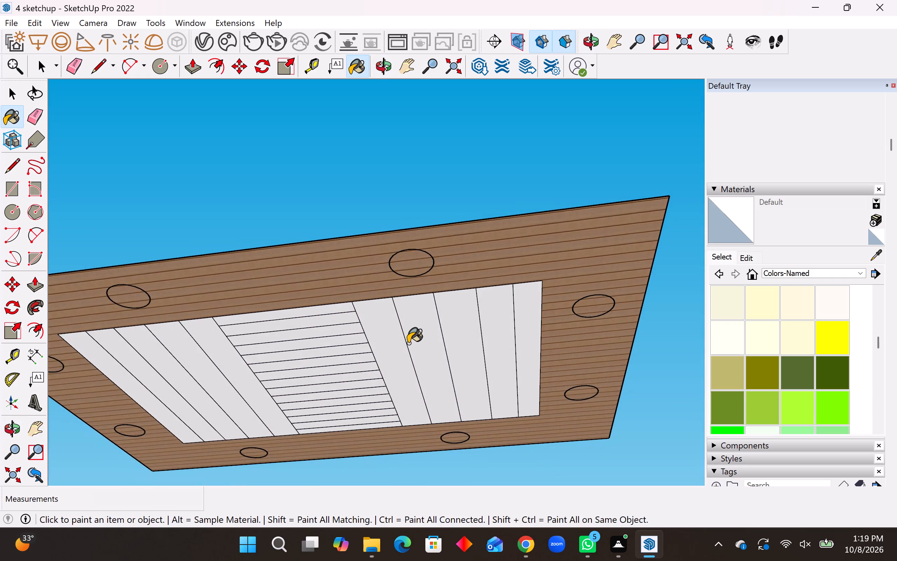
scroll(408, 343, up, 6)
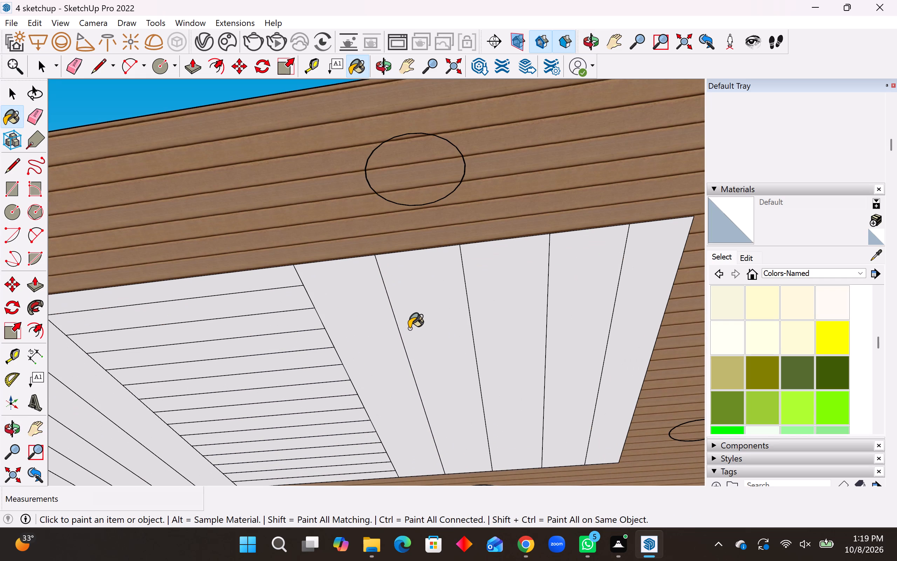
middle_drag(380, 174, 384, 232)
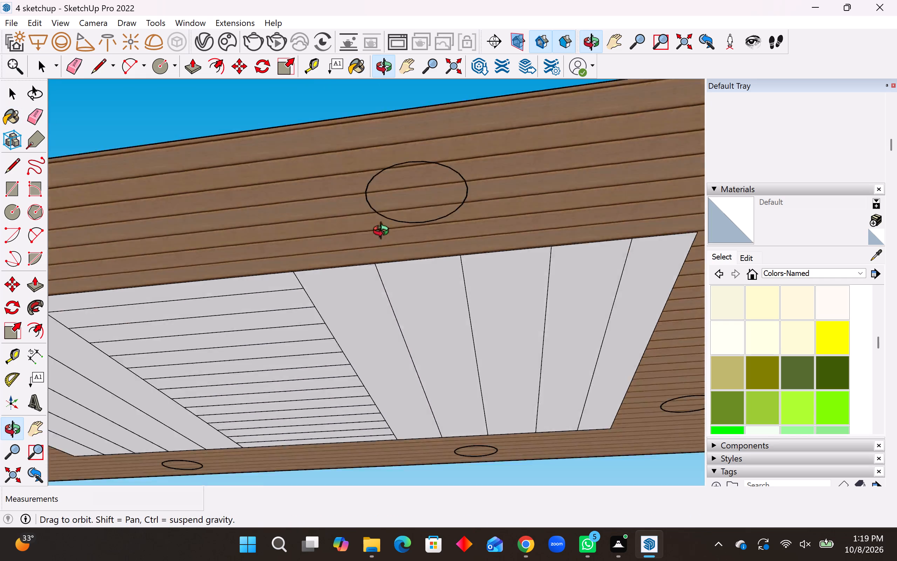
middle_drag(384, 232, 392, 313)
scroll(403, 312, up, 4)
middle_drag(400, 278, 394, 219)
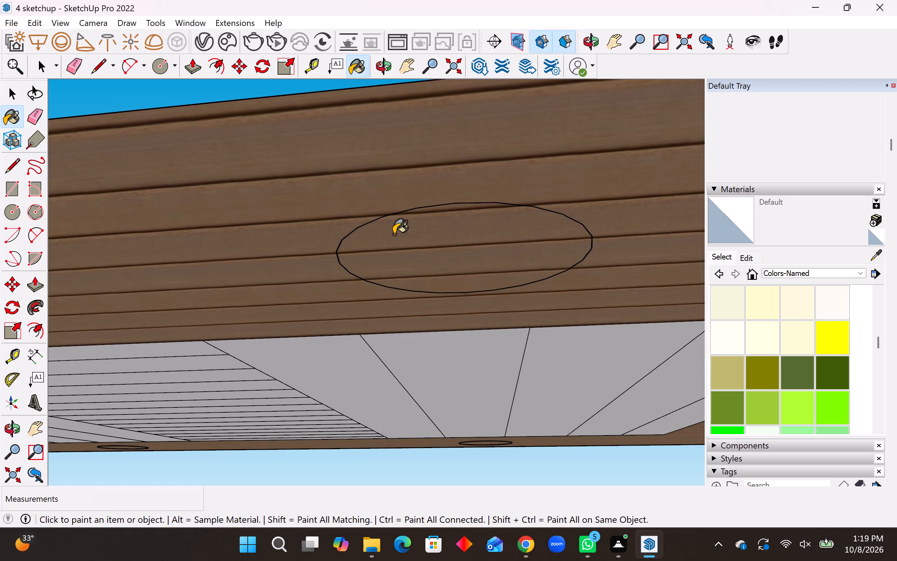
scroll(376, 263, down, 16)
key(space)
scroll(354, 268, down, 5)
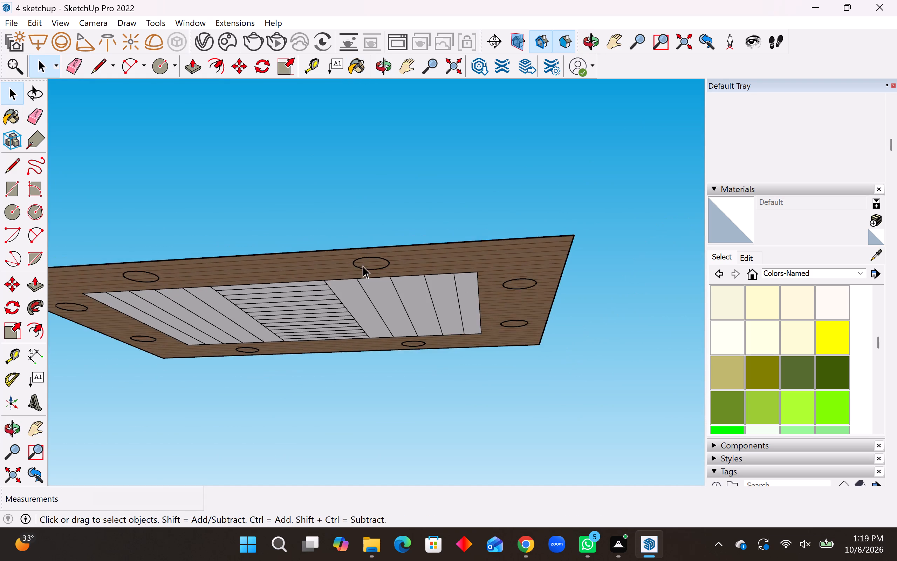
Explode the whole ceiling panel together with its border circles.
scroll(363, 266, down, 5)
middle_drag(437, 256, 448, 211)
middle_drag(449, 231, 511, 213)
drag(591, 188, 556, 220)
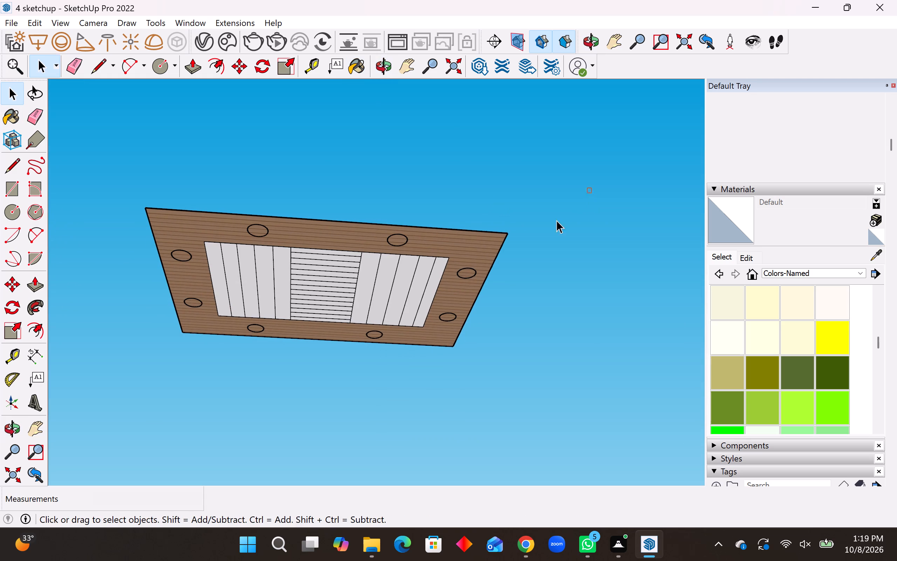
drag(556, 220, 129, 425)
right_click(251, 299)
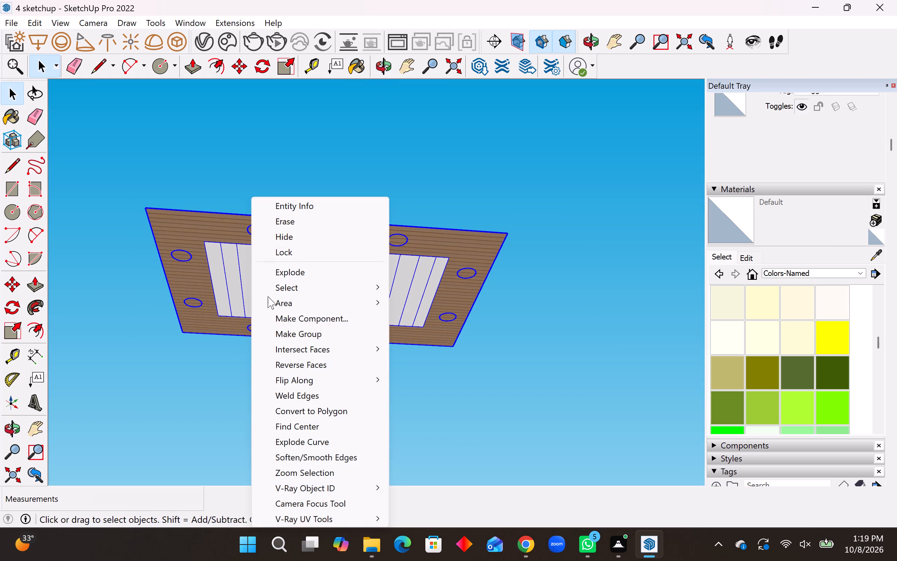
click(297, 276)
click(514, 329)
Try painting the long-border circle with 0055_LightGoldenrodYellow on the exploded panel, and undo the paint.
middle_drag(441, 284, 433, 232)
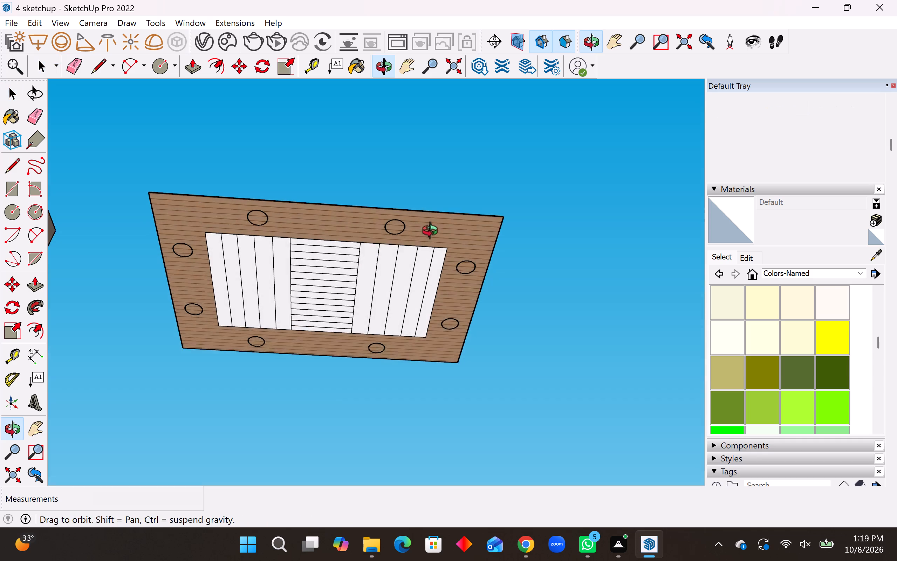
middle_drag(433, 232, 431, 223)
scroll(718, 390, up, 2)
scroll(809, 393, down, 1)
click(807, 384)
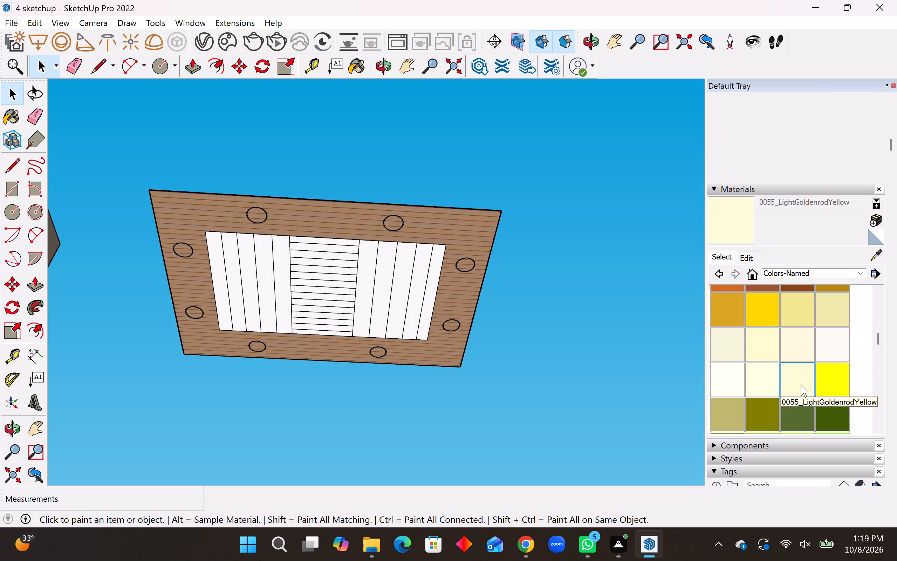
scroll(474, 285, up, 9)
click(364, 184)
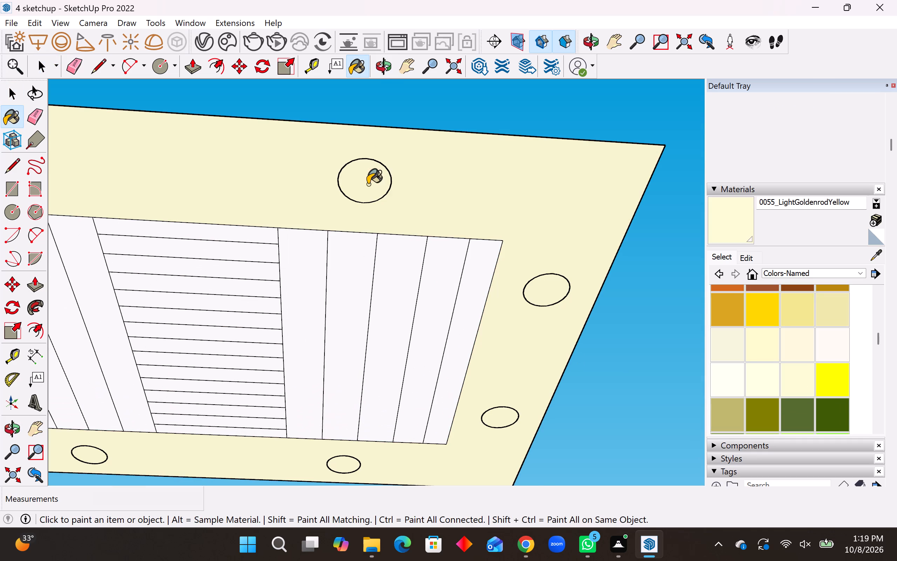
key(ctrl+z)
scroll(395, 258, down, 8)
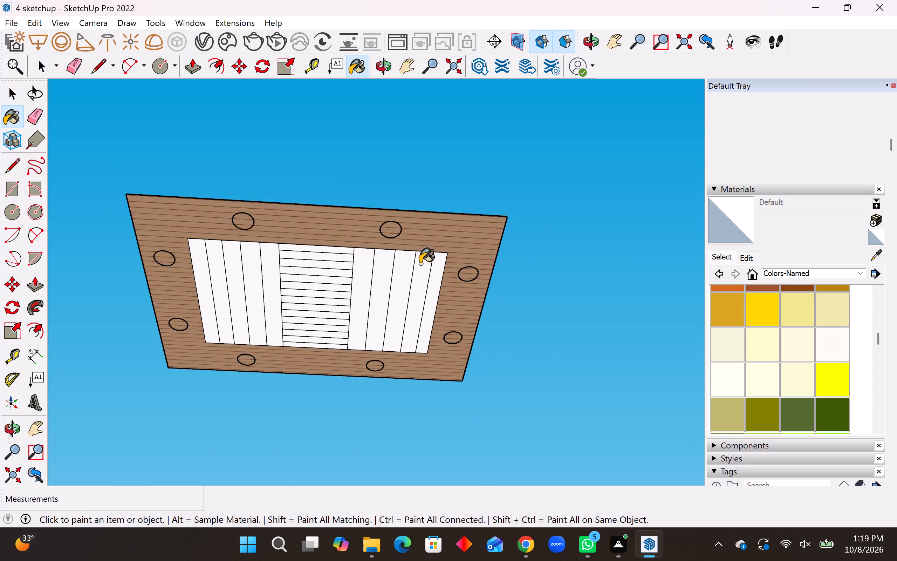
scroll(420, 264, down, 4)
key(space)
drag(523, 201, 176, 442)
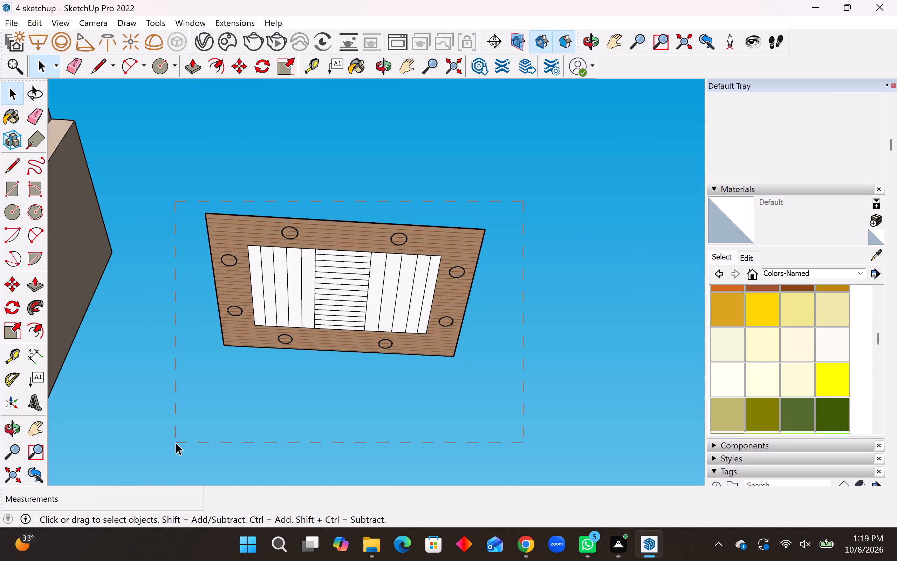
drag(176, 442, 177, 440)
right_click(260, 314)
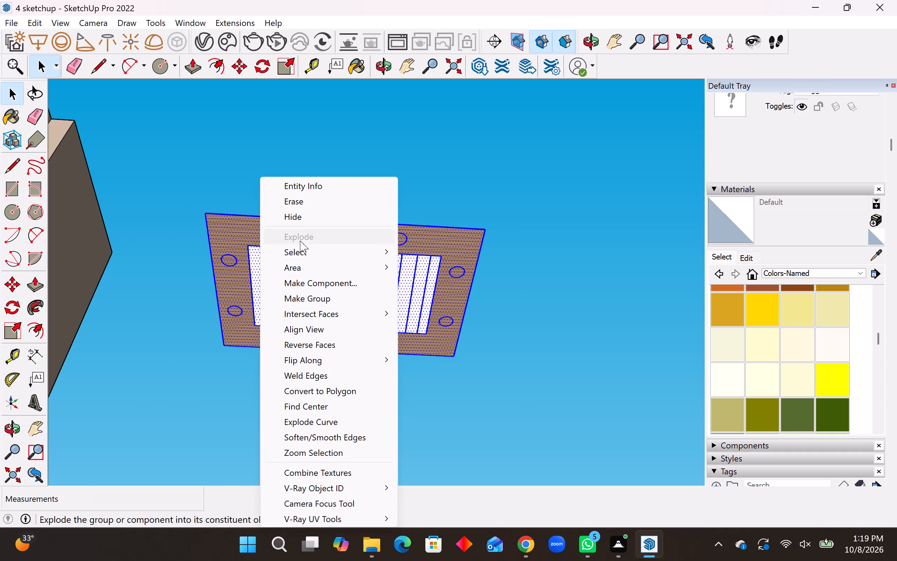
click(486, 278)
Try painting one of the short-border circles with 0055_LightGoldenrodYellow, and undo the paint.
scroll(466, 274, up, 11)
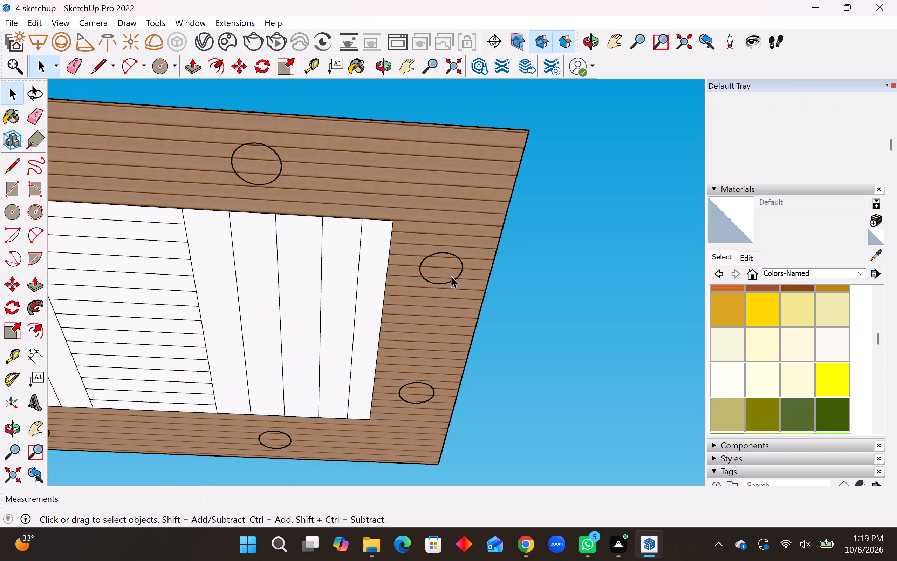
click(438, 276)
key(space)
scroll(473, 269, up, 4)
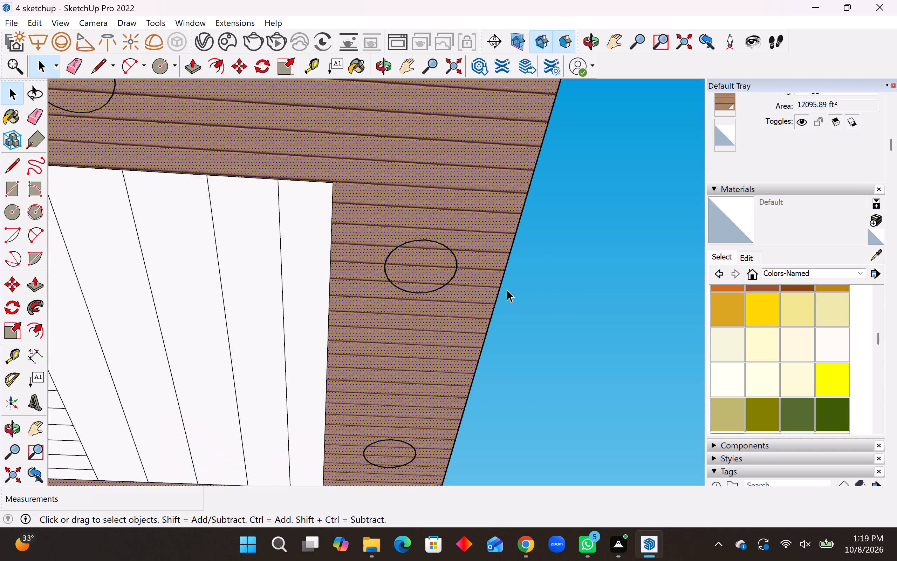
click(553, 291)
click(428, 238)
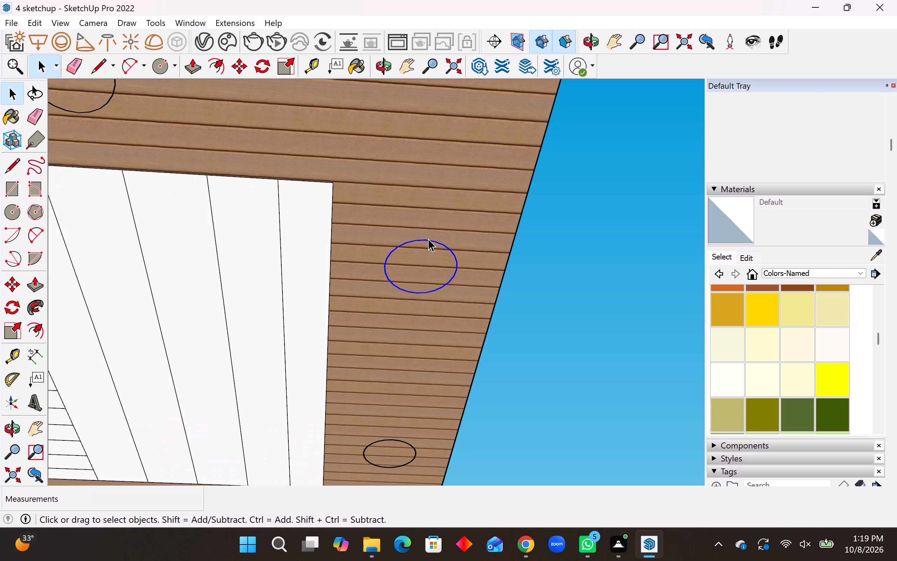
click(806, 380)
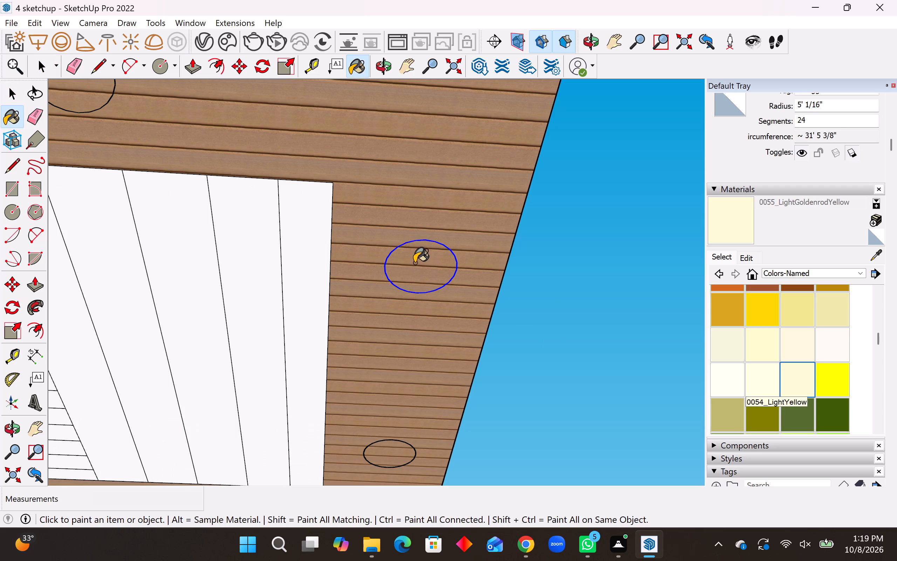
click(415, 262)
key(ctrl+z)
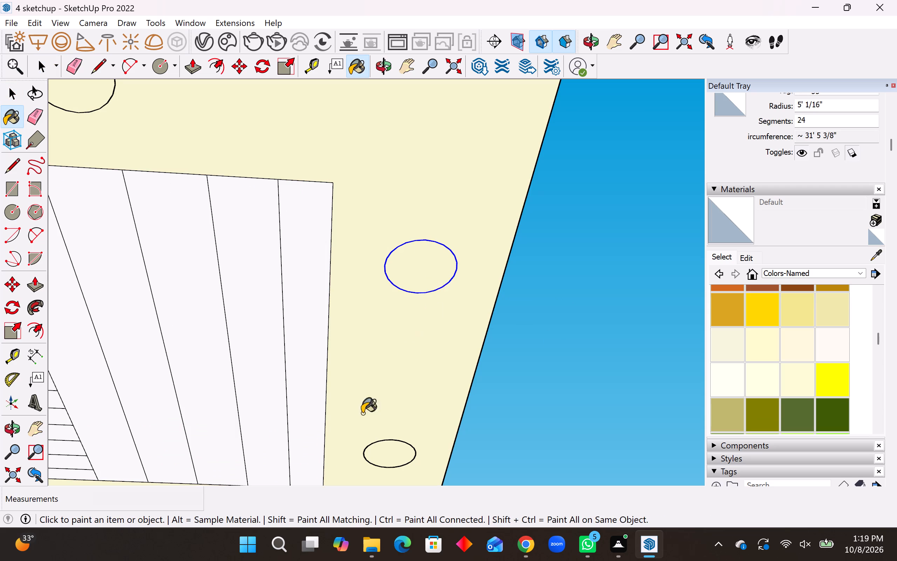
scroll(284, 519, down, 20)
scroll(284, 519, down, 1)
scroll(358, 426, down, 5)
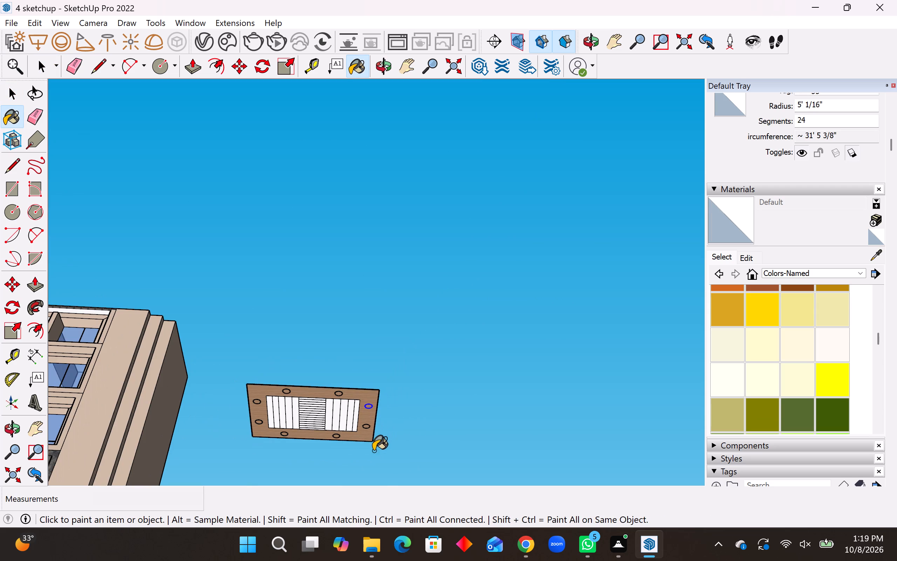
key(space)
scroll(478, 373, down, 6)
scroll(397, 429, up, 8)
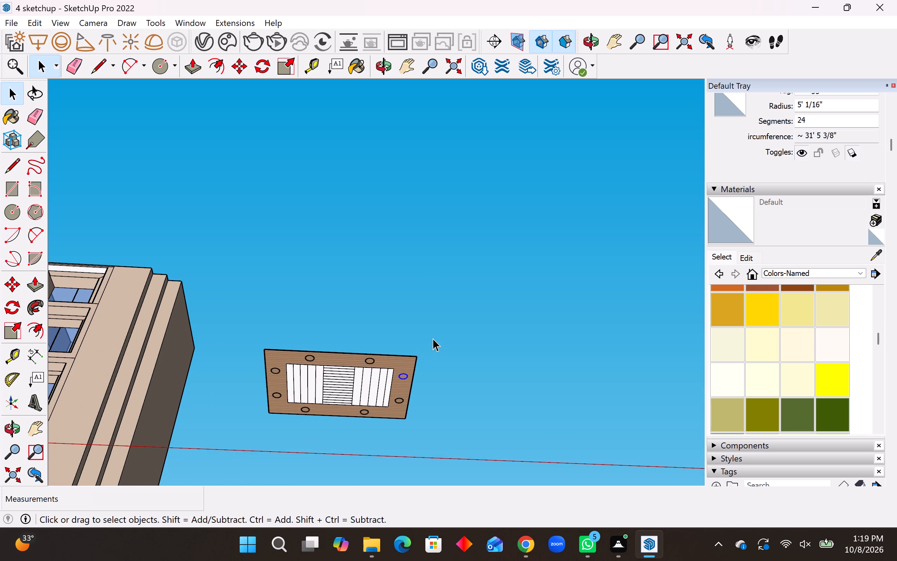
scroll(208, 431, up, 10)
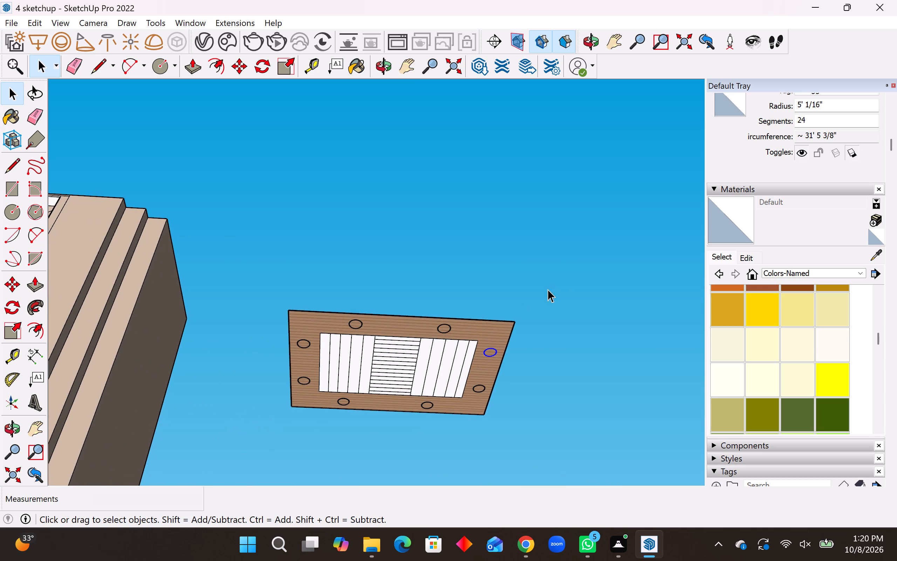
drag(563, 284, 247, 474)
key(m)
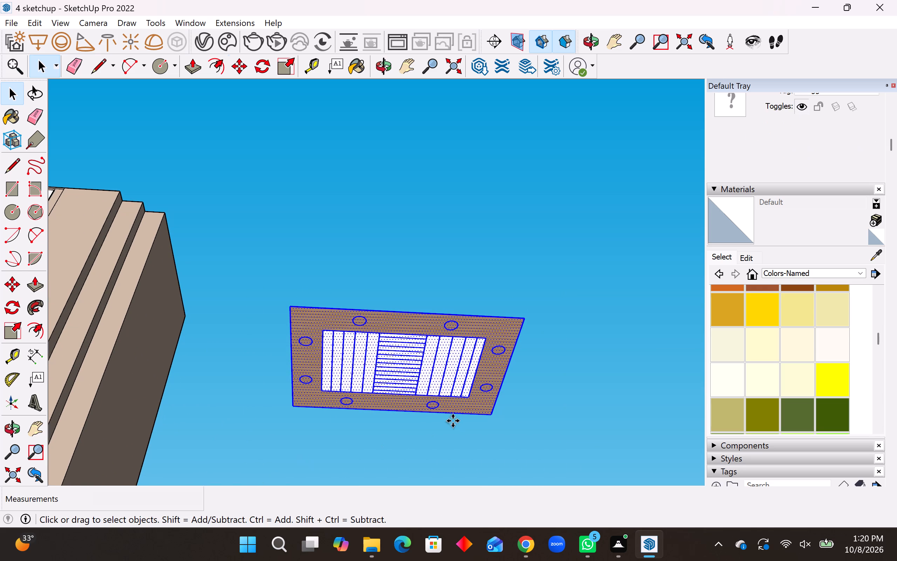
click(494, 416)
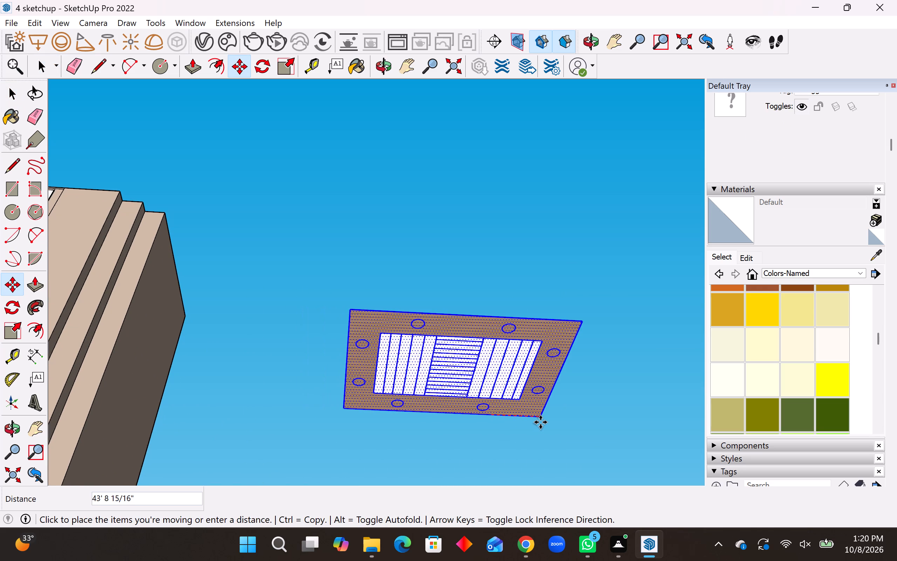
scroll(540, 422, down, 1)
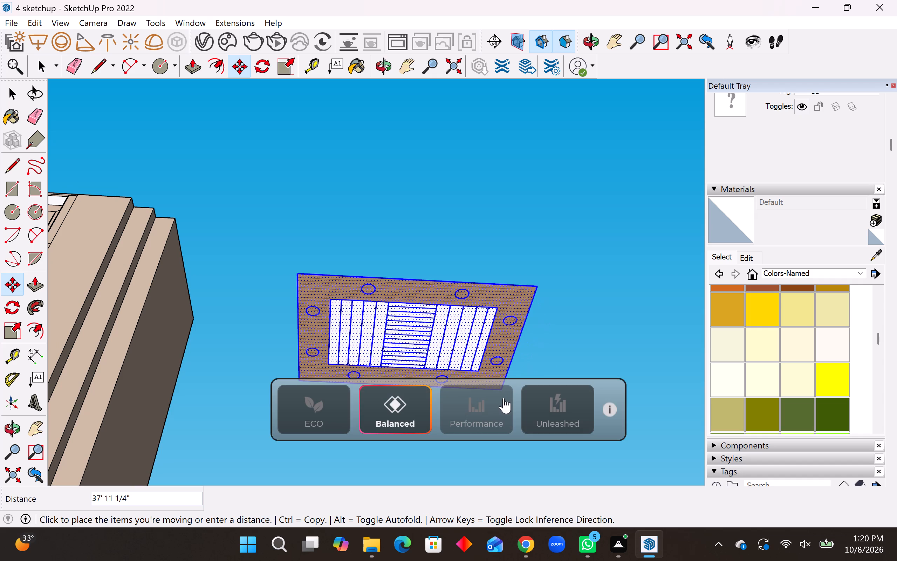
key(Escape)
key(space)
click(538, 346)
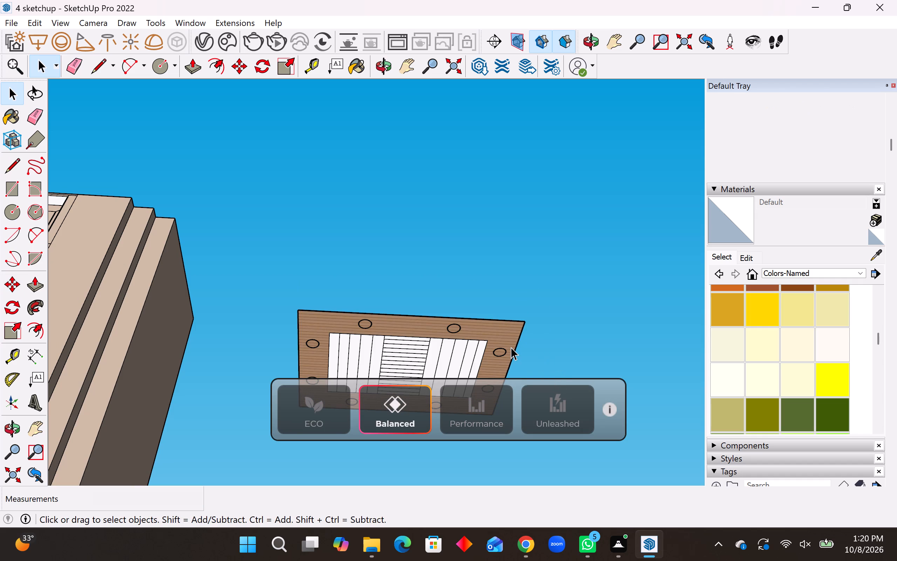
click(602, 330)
Group the whole loose ceiling panel together with its slats and border circles.
middle_drag(583, 350, 590, 438)
scroll(533, 266, down, 4)
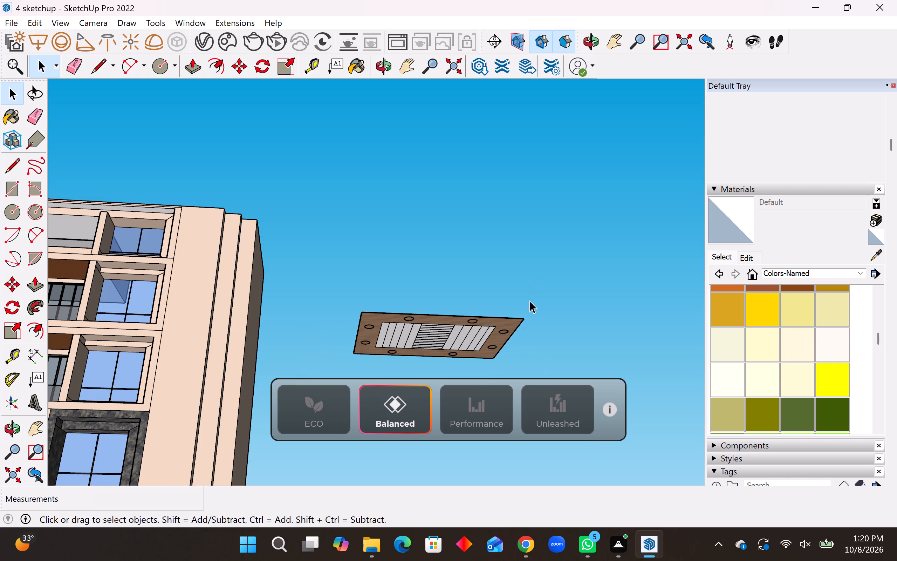
drag(543, 288, 342, 368)
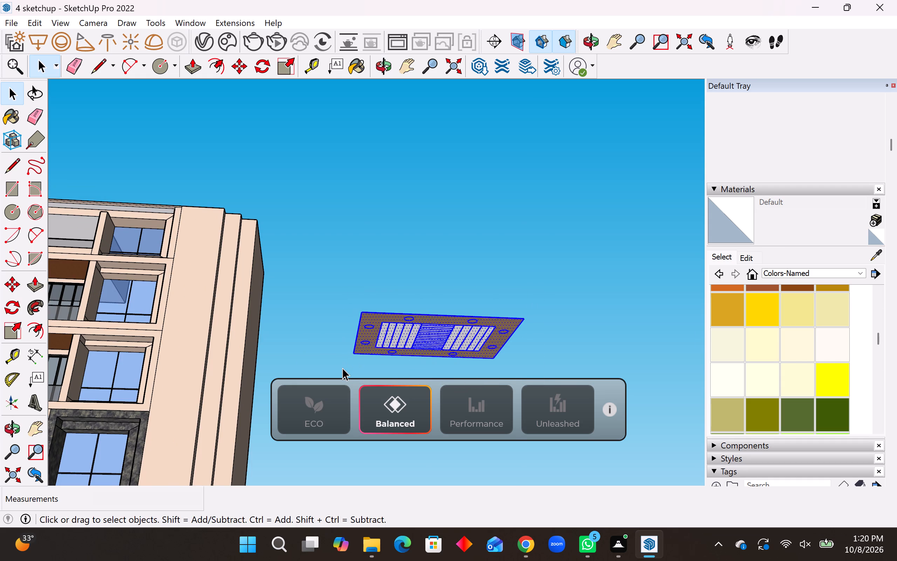
right_click(378, 333)
click(459, 308)
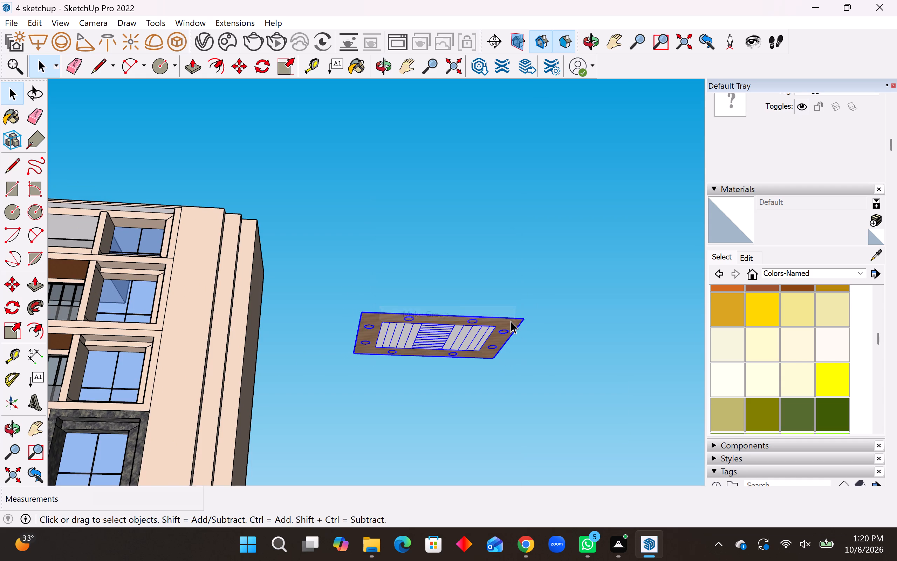
Move the ceiling panel group by its outer corner to the front ceiling corner inside the top-floor balcony, beside the window bay.
scroll(528, 324, up, 8)
key(m)
scroll(521, 311, up, 3)
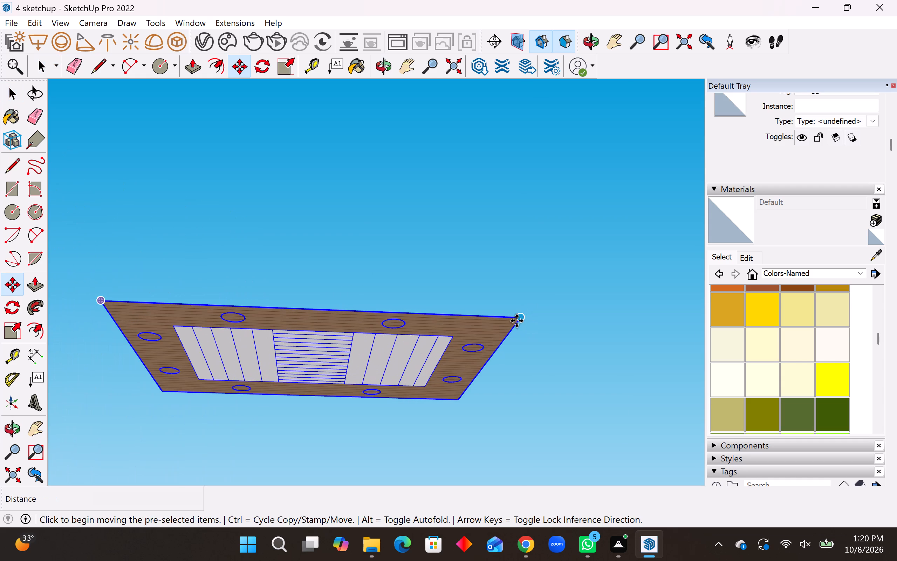
click(519, 317)
scroll(555, 359, down, 20)
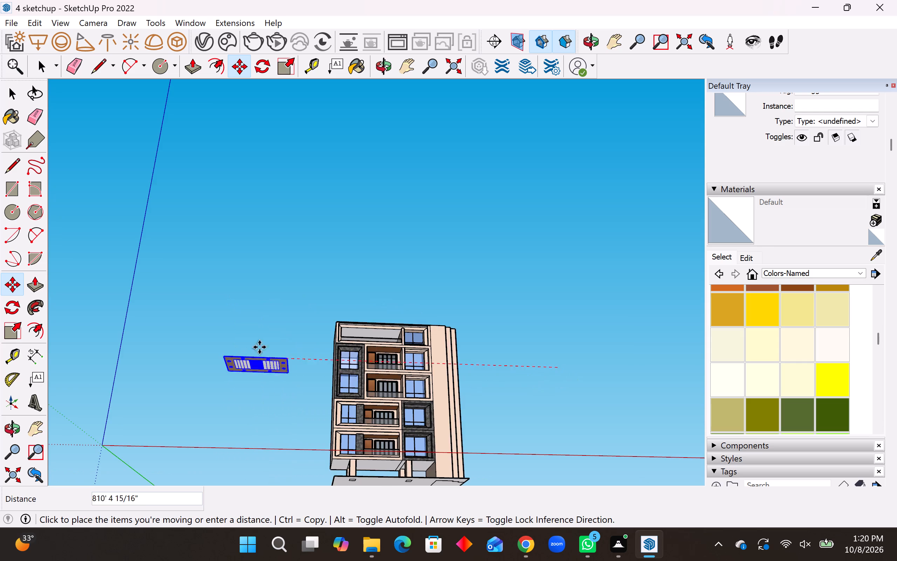
scroll(256, 345, up, 18)
middle_drag(533, 322, 527, 344)
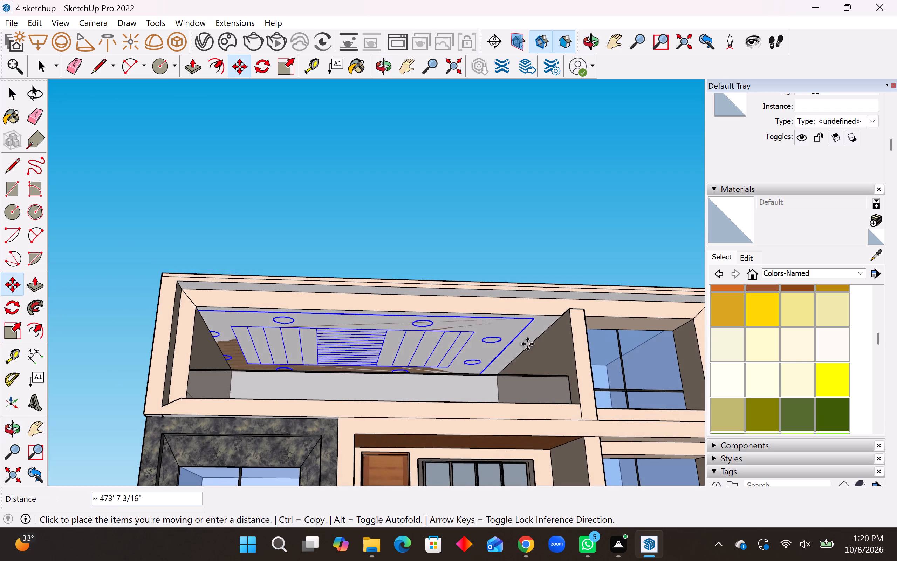
scroll(536, 340, up, 6)
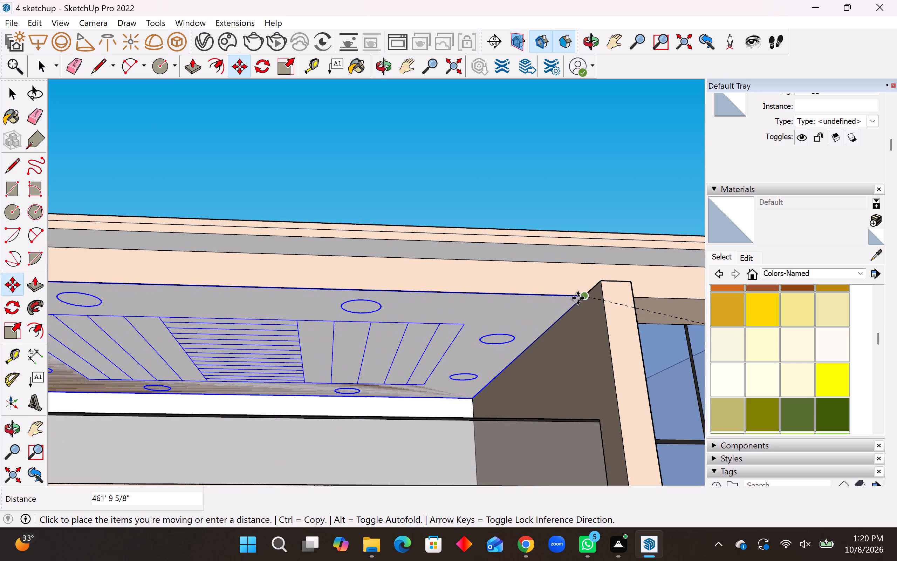
click(578, 298)
Lower the panel group 3' 7 11/16" inside the balcony, and raise it again to sit just beneath the existing ceiling.
middle_drag(563, 325, 557, 351)
click(581, 307)
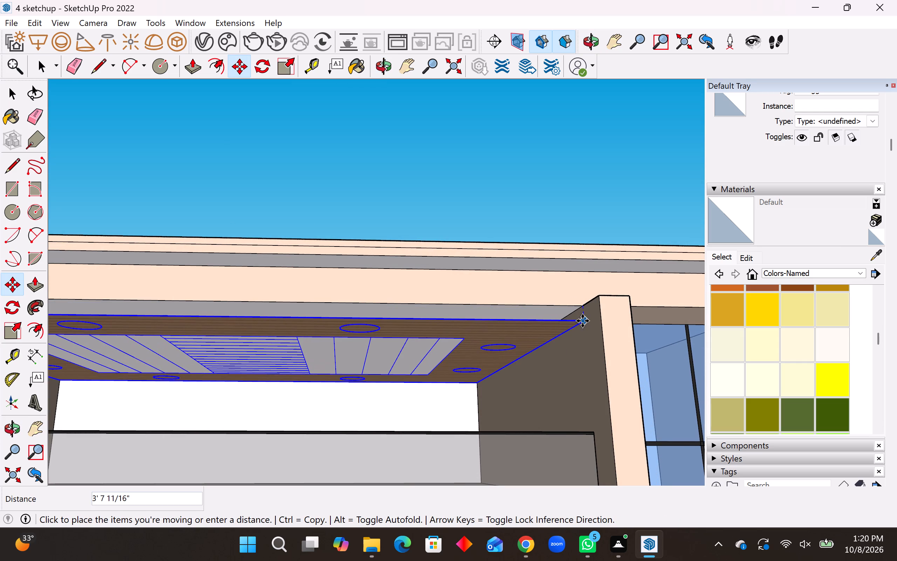
click(582, 321)
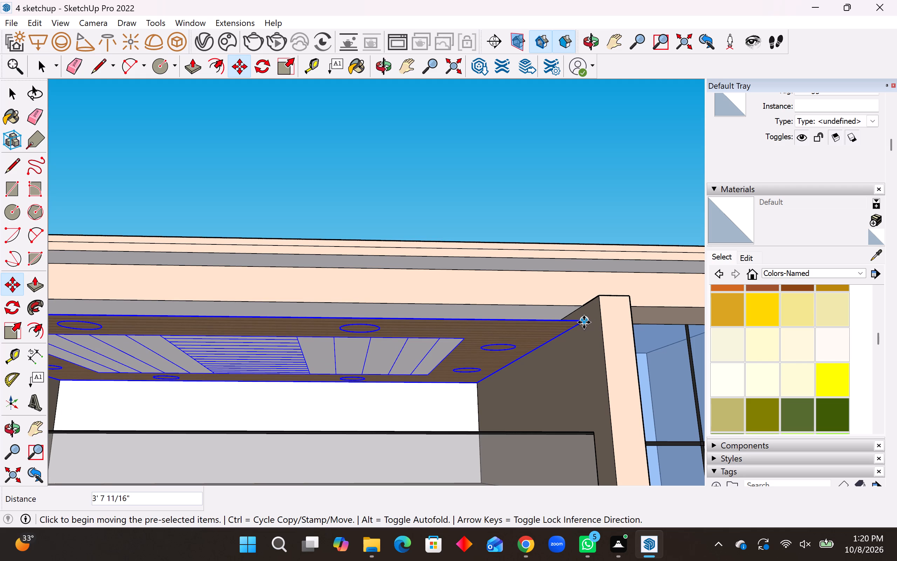
middle_drag(583, 324, 585, 378)
scroll(579, 344, up, 1)
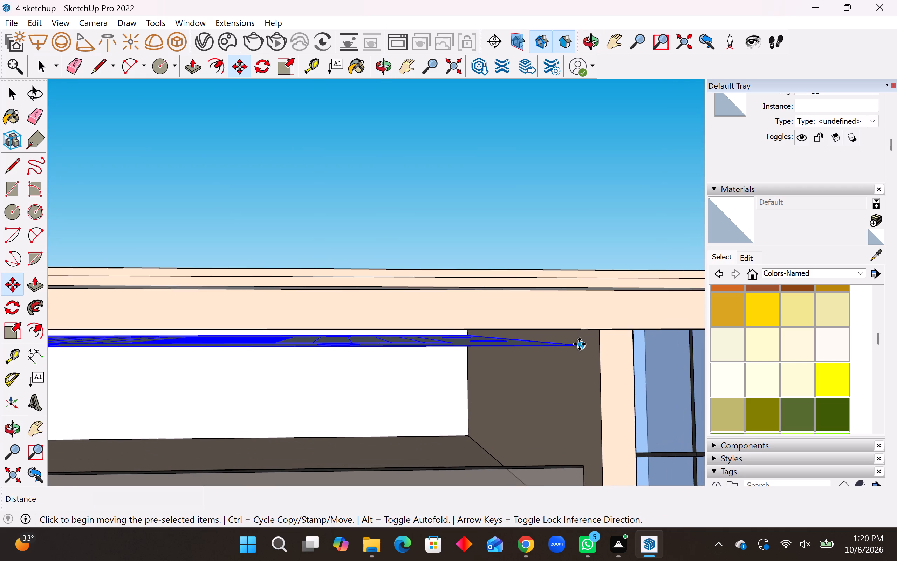
scroll(579, 344, up, 1)
click(579, 344)
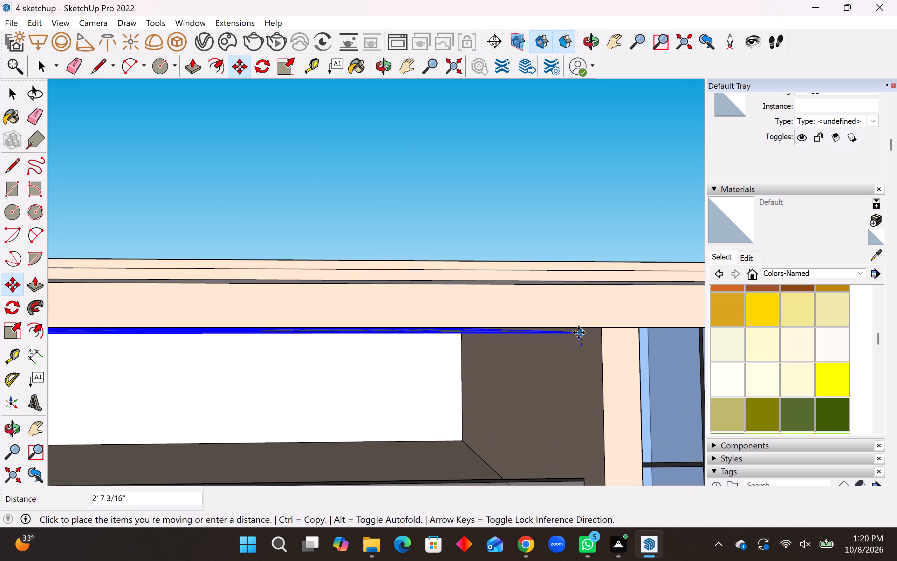
click(578, 331)
middle_drag(526, 360, 497, 286)
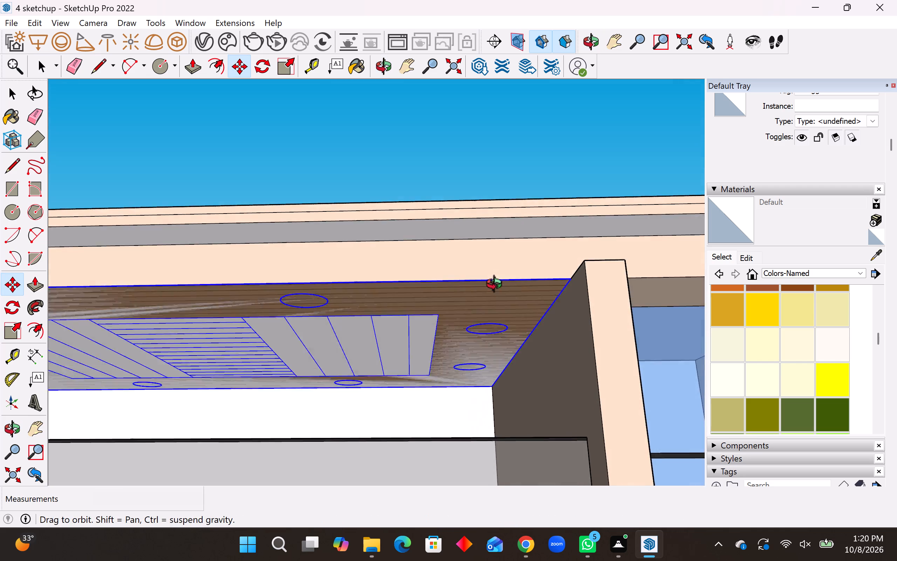
middle_drag(497, 286, 497, 285)
scroll(531, 310, down, 17)
key(space)
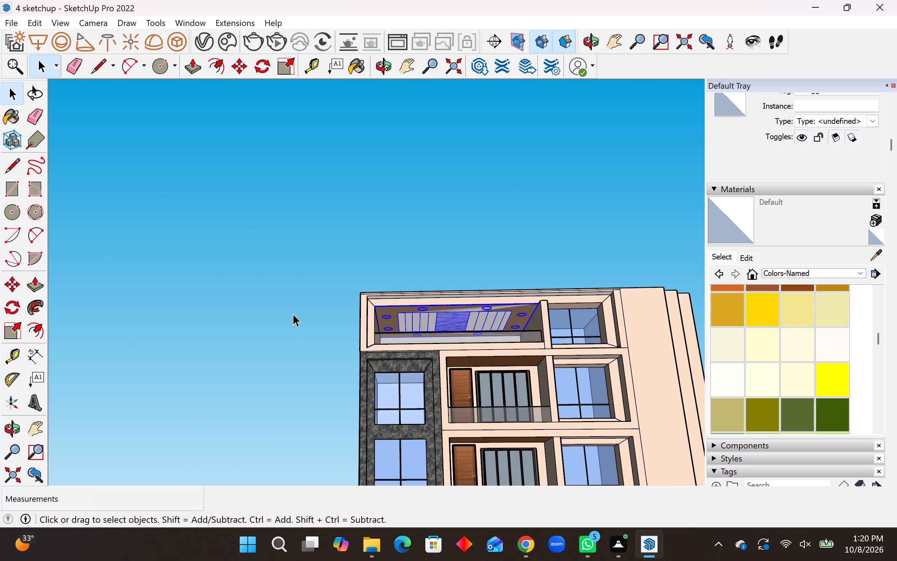
click(302, 263)
Examine from below and up close how the panel meets the existing top-floor balcony ceiling.
scroll(121, 393, down, 6)
middle_drag(399, 353, 411, 393)
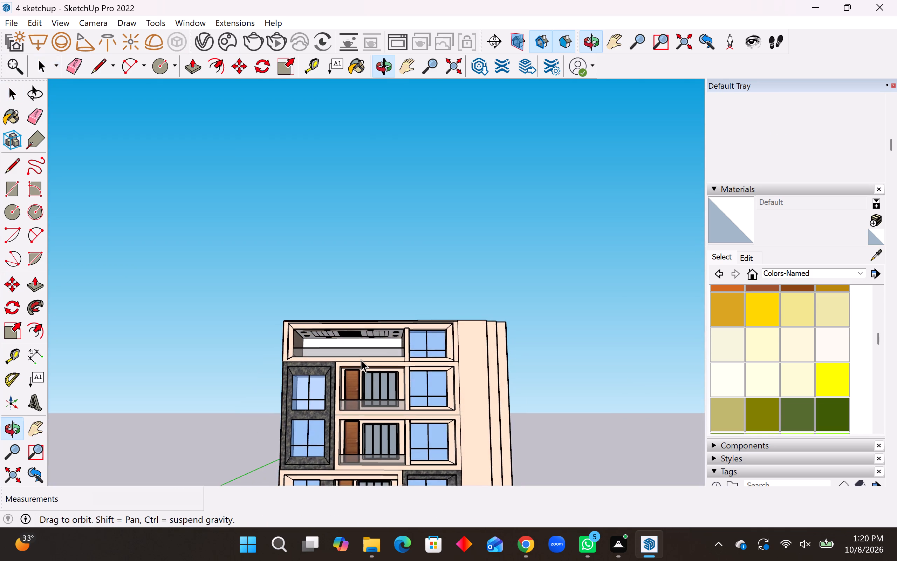
scroll(361, 359, up, 16)
middle_drag(375, 242, 378, 290)
scroll(389, 255, up, 5)
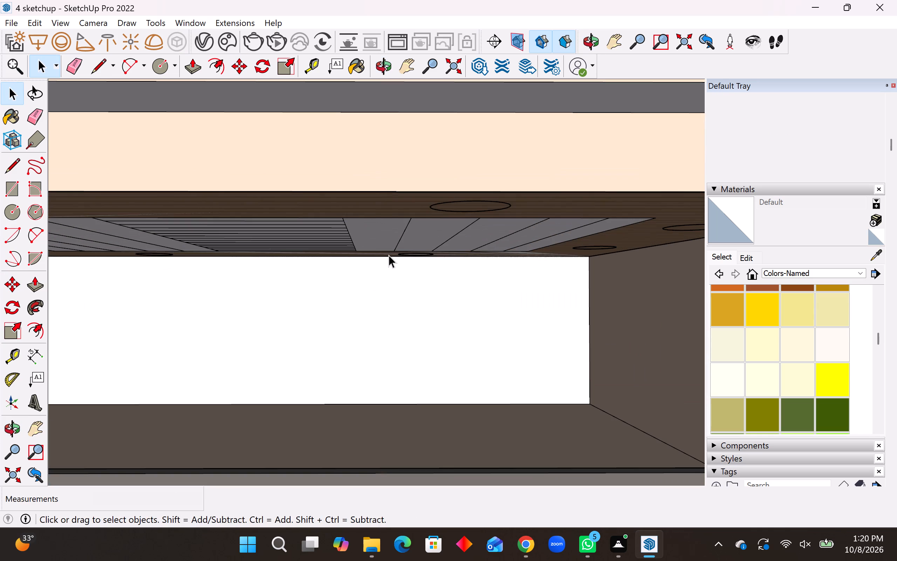
middle_click(389, 255)
scroll(389, 255, up, 2)
scroll(356, 285, down, 11)
middle_drag(356, 285, 350, 223)
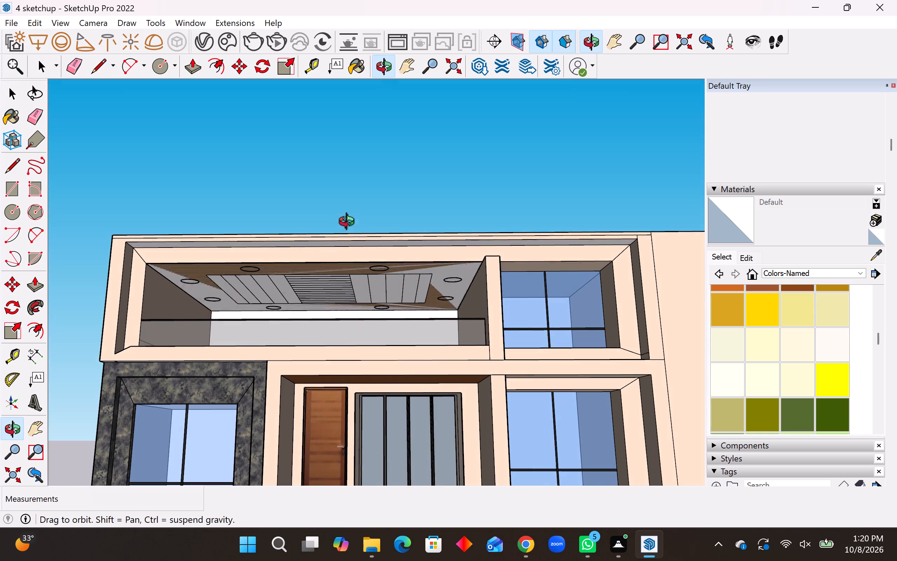
middle_drag(350, 223, 350, 222)
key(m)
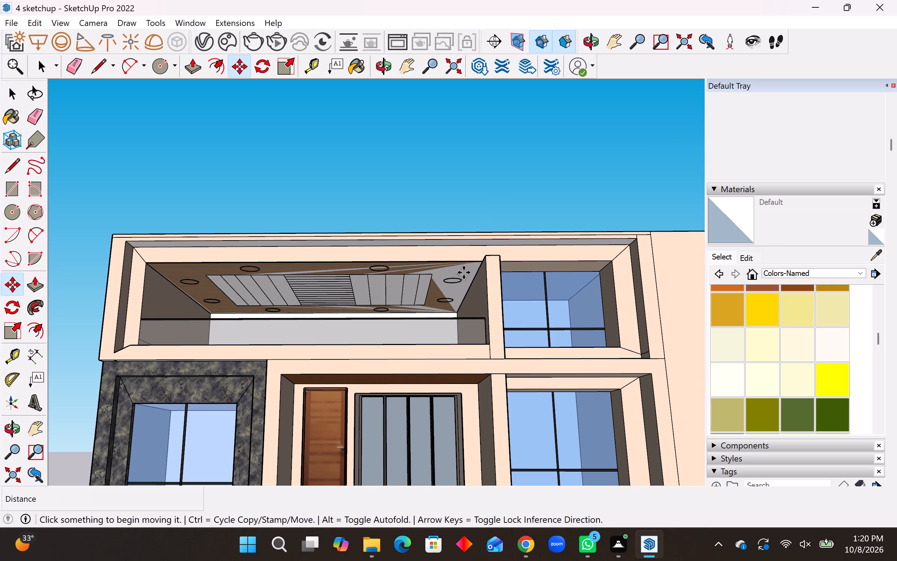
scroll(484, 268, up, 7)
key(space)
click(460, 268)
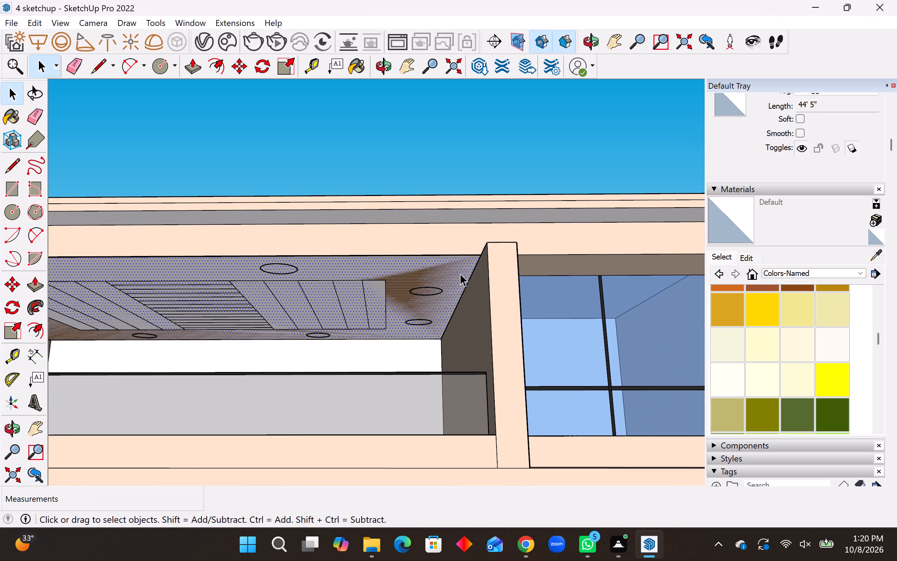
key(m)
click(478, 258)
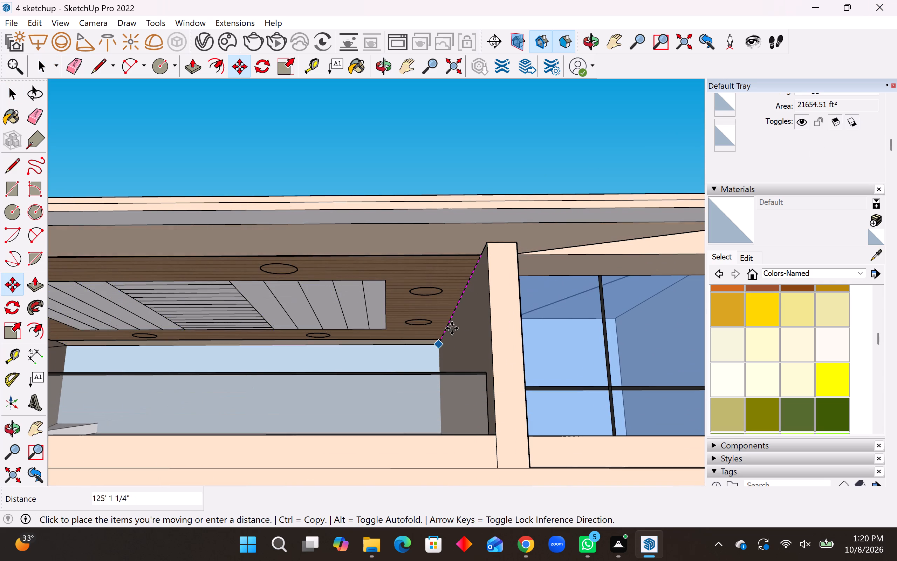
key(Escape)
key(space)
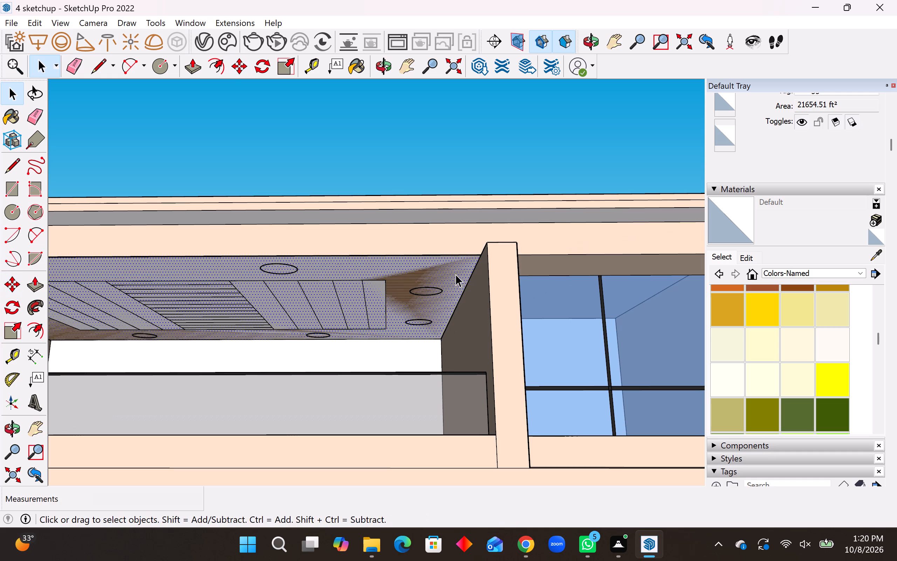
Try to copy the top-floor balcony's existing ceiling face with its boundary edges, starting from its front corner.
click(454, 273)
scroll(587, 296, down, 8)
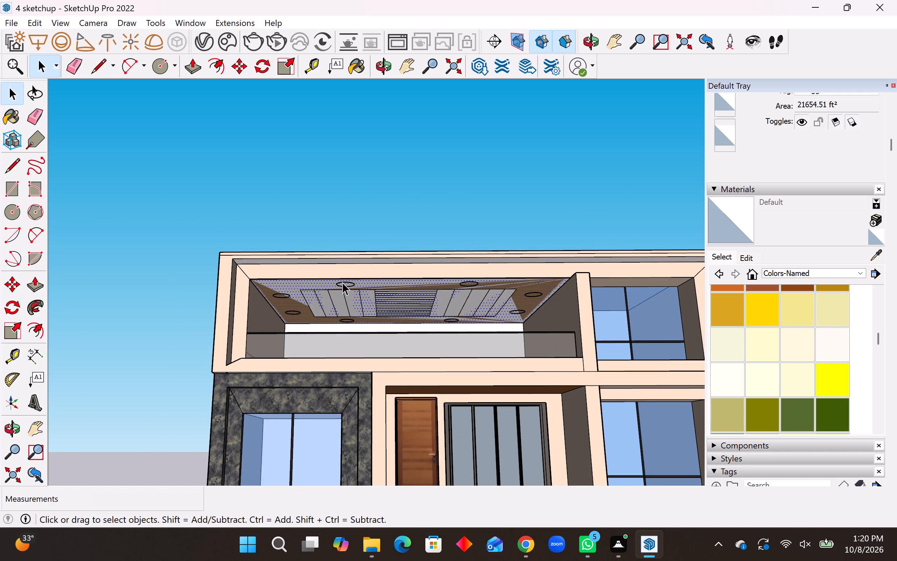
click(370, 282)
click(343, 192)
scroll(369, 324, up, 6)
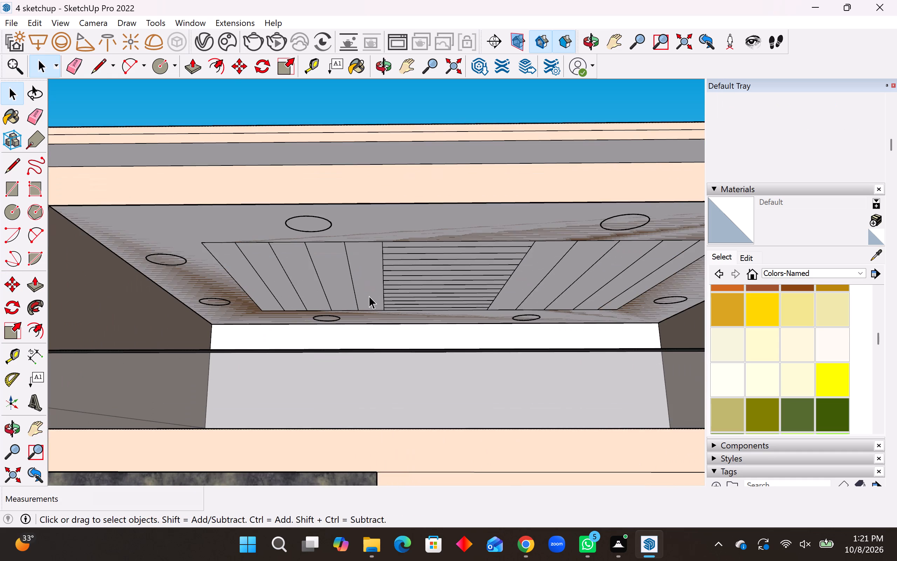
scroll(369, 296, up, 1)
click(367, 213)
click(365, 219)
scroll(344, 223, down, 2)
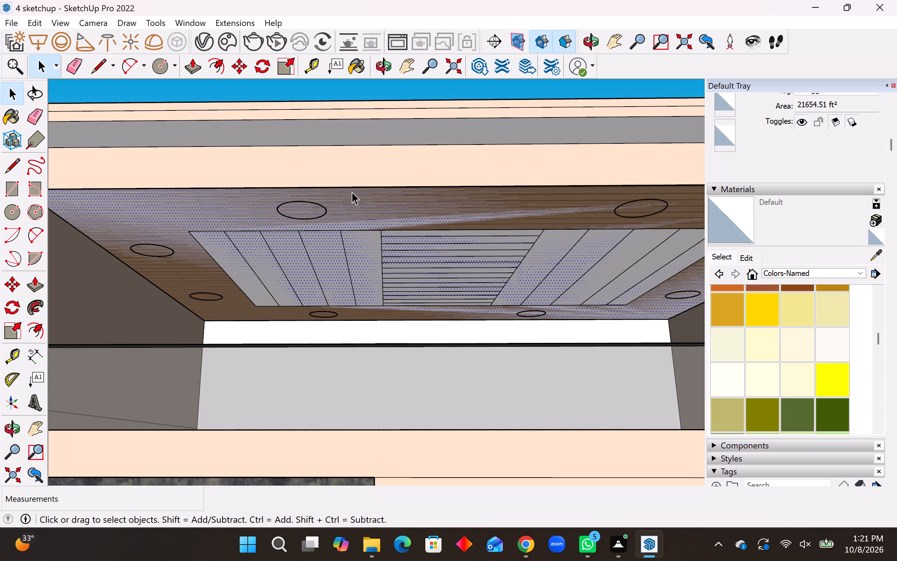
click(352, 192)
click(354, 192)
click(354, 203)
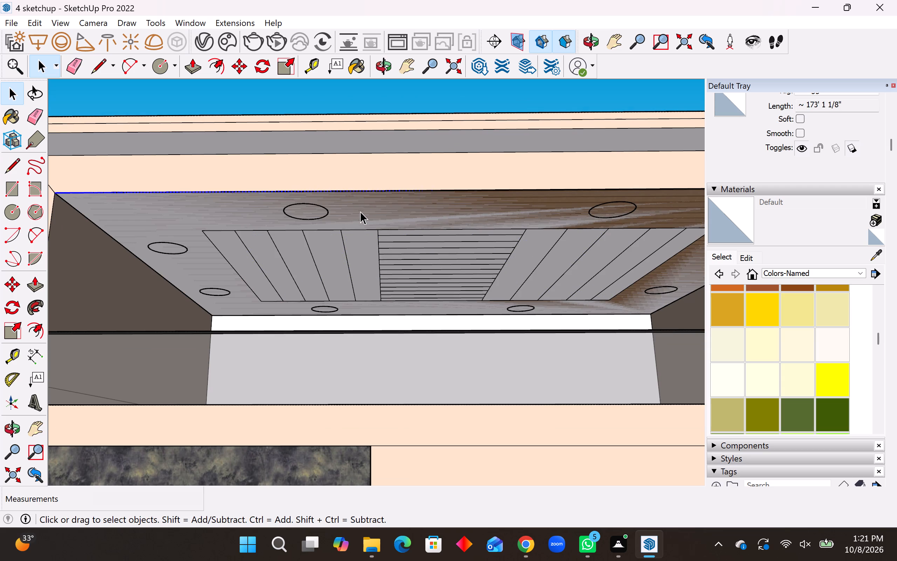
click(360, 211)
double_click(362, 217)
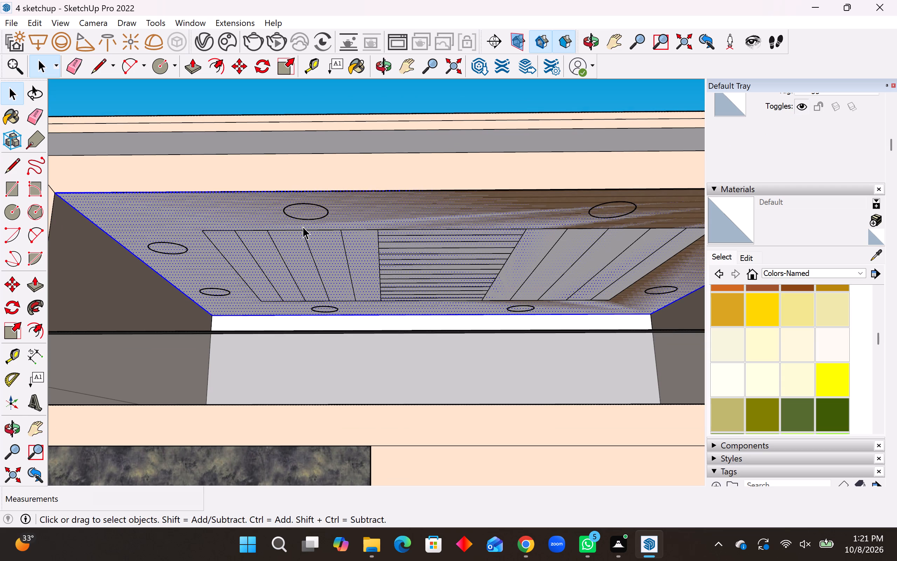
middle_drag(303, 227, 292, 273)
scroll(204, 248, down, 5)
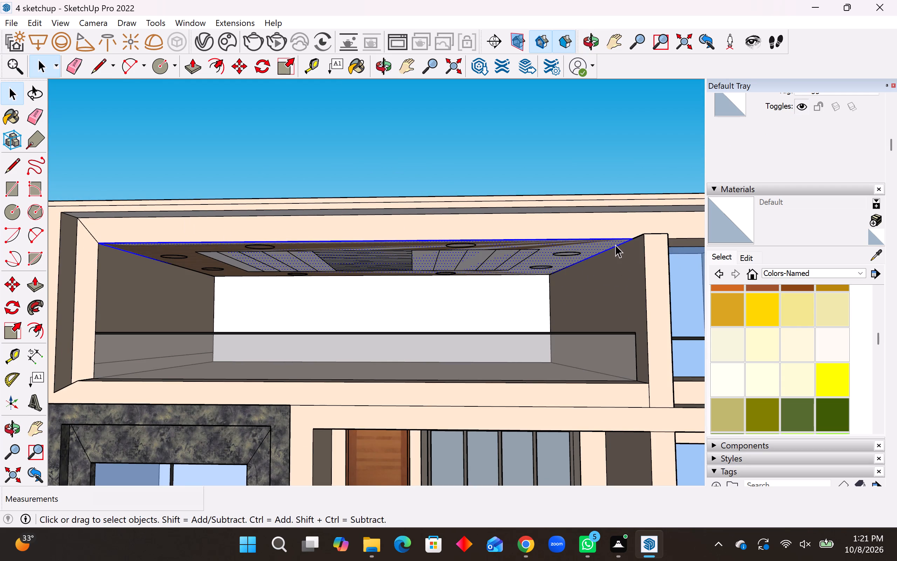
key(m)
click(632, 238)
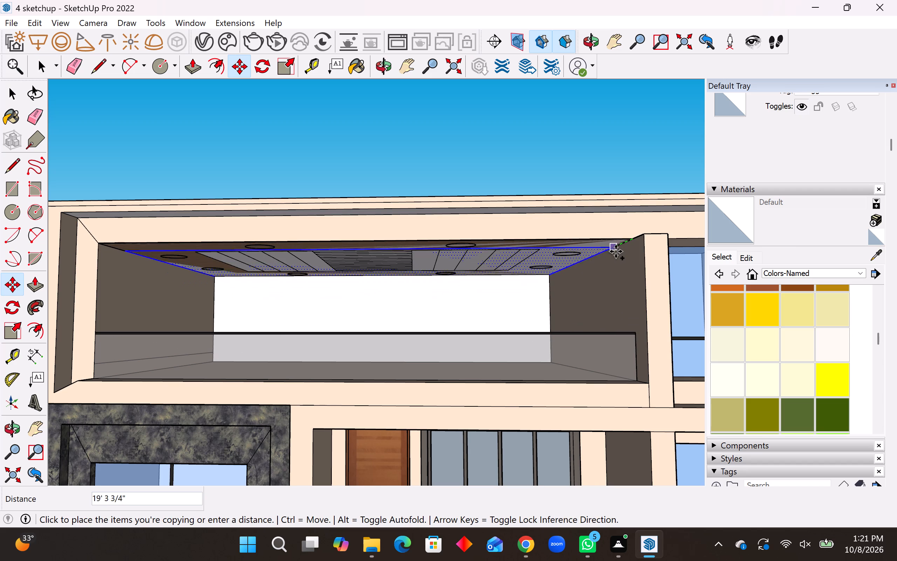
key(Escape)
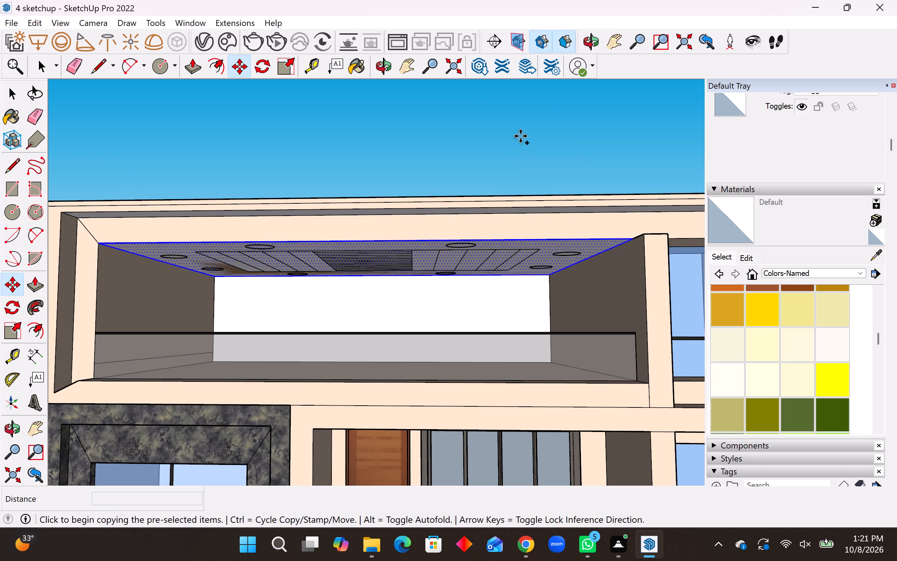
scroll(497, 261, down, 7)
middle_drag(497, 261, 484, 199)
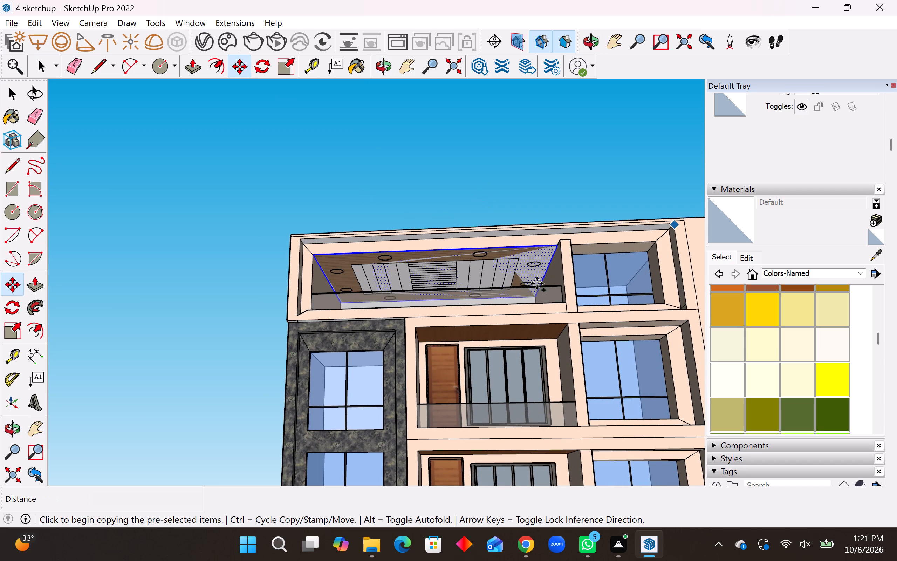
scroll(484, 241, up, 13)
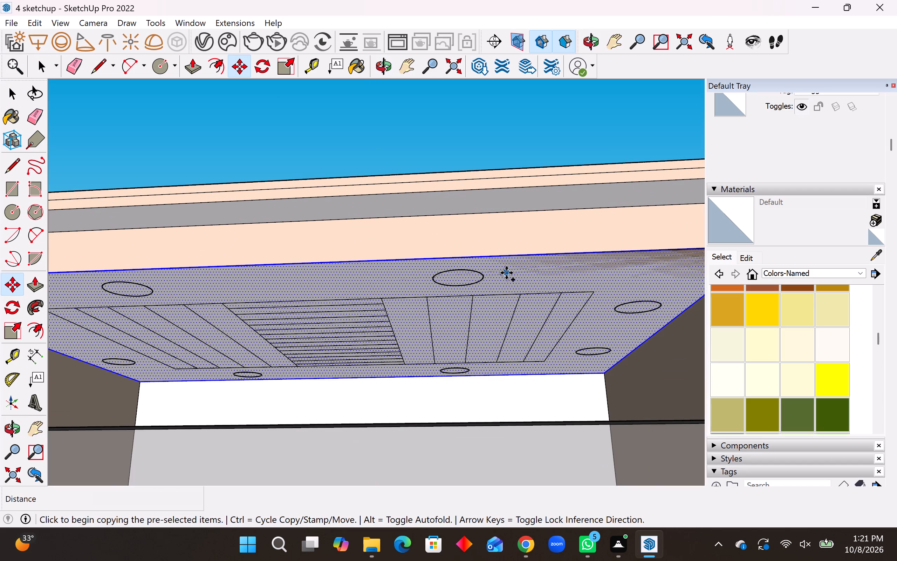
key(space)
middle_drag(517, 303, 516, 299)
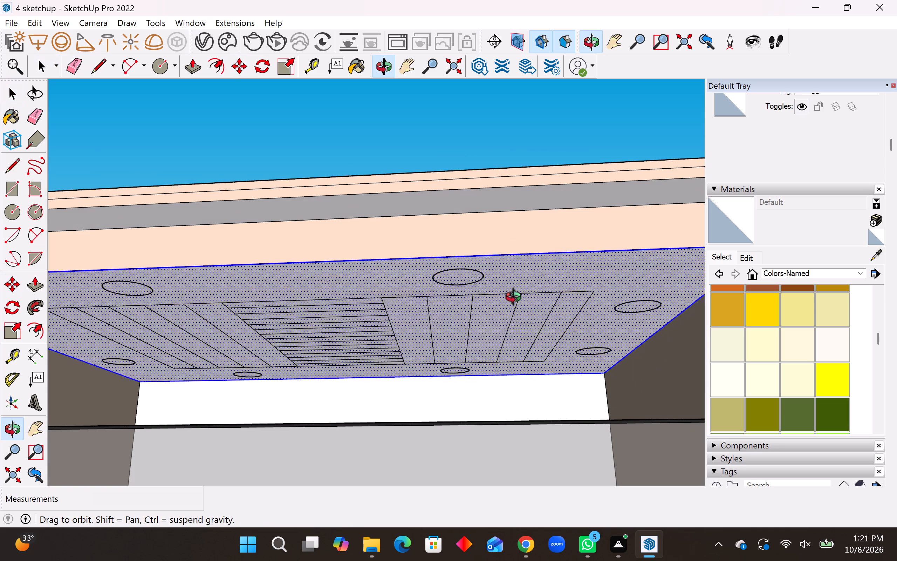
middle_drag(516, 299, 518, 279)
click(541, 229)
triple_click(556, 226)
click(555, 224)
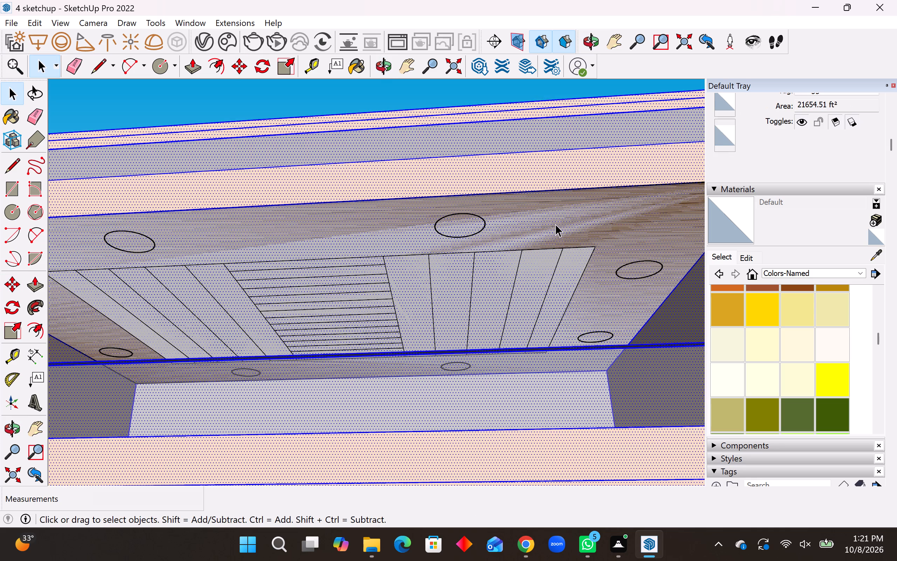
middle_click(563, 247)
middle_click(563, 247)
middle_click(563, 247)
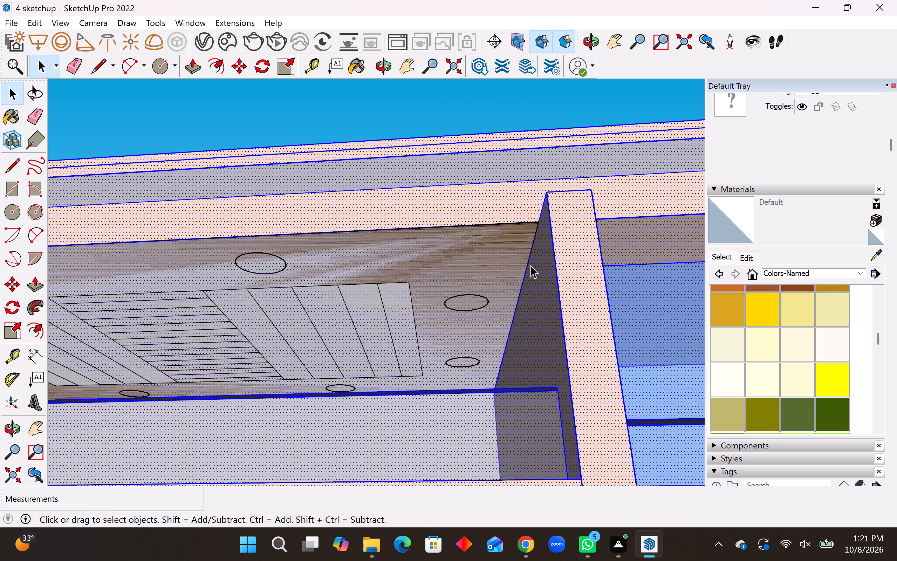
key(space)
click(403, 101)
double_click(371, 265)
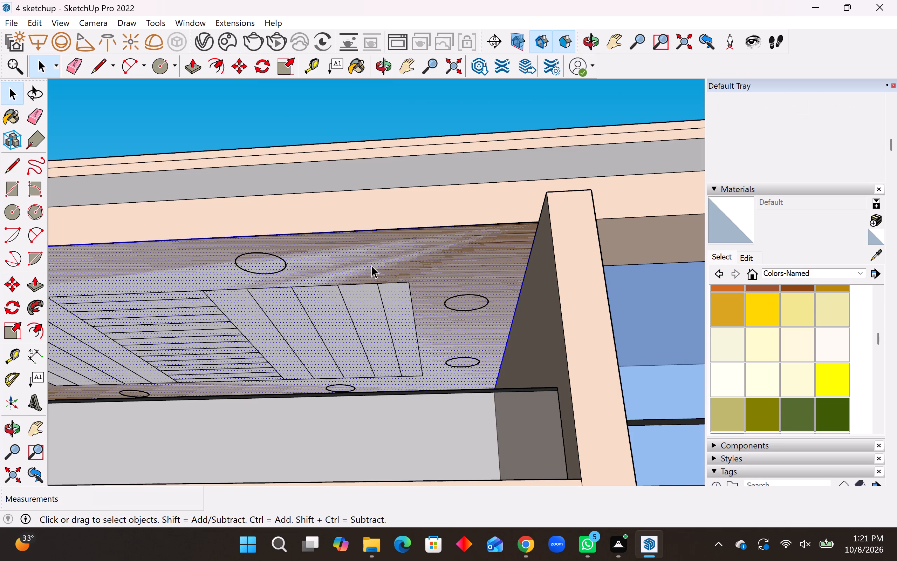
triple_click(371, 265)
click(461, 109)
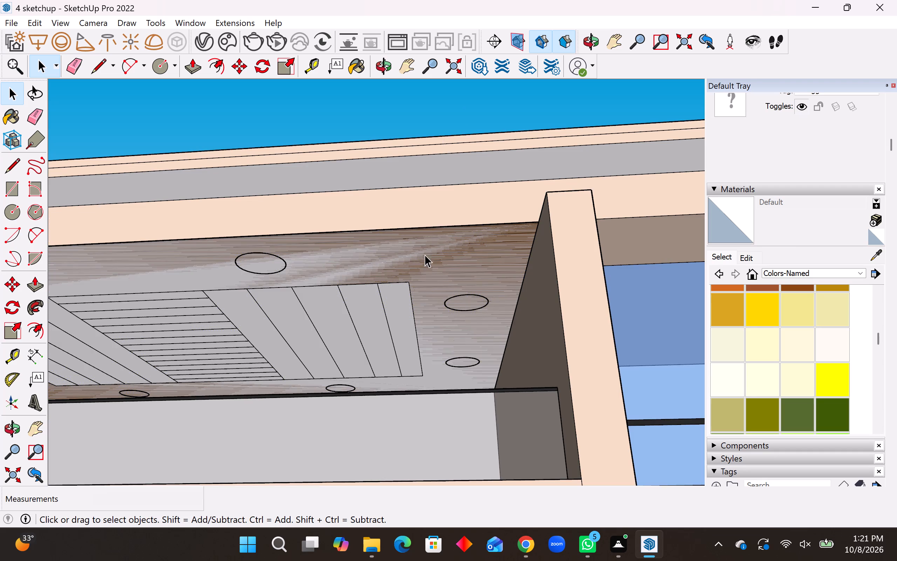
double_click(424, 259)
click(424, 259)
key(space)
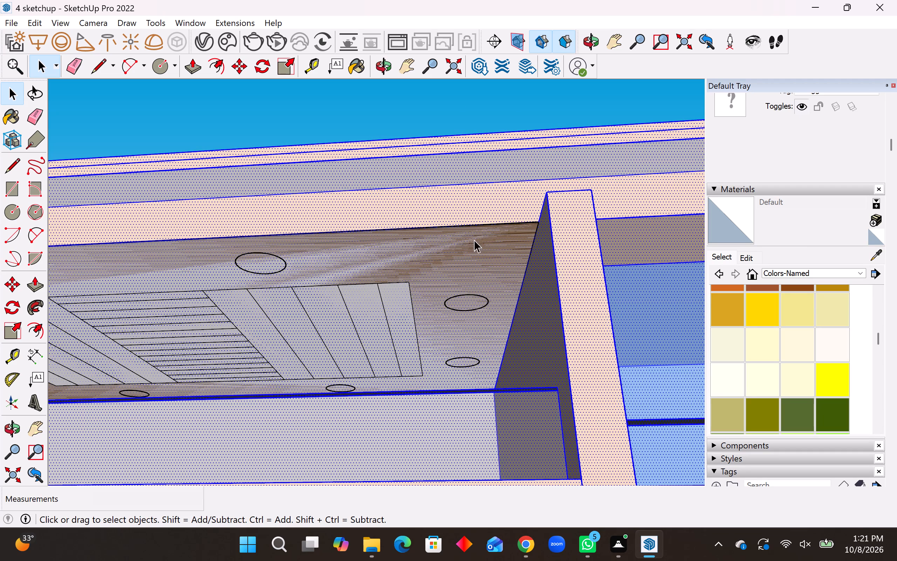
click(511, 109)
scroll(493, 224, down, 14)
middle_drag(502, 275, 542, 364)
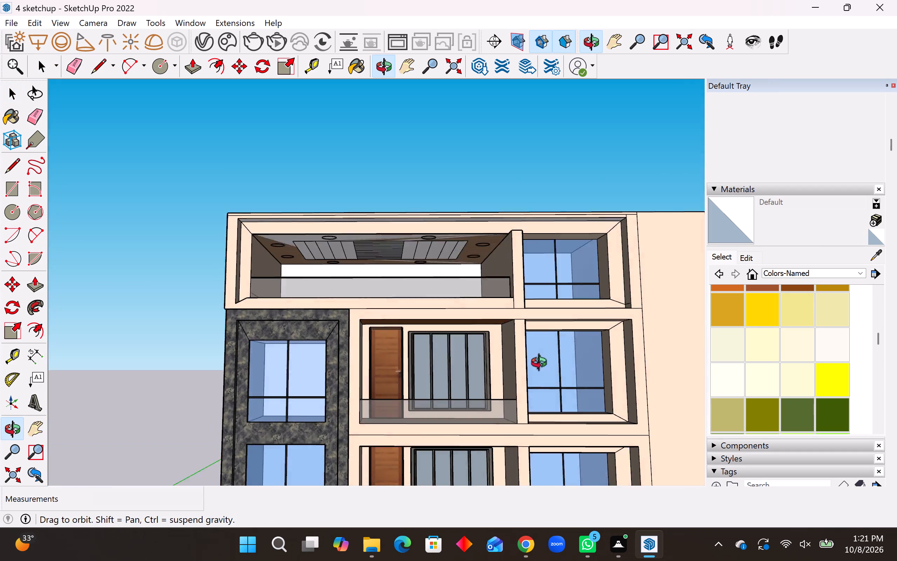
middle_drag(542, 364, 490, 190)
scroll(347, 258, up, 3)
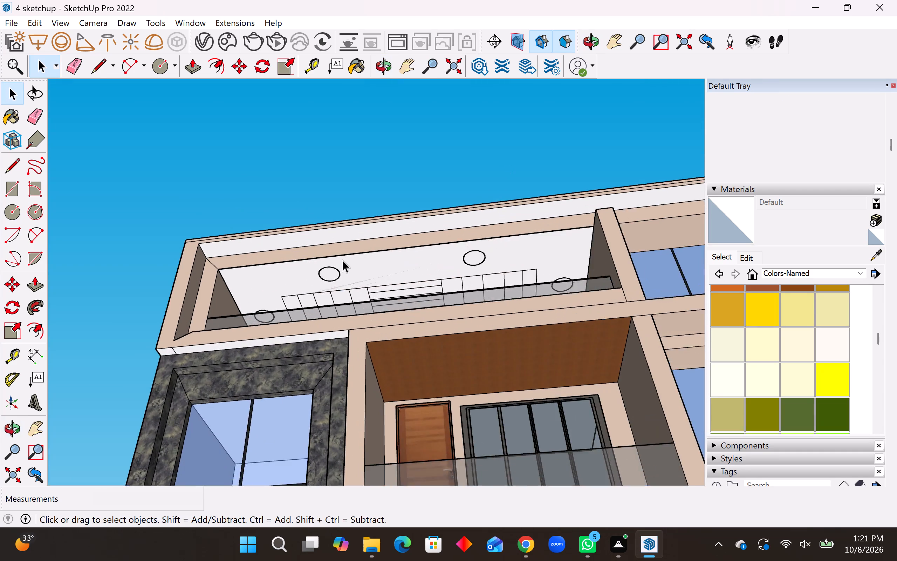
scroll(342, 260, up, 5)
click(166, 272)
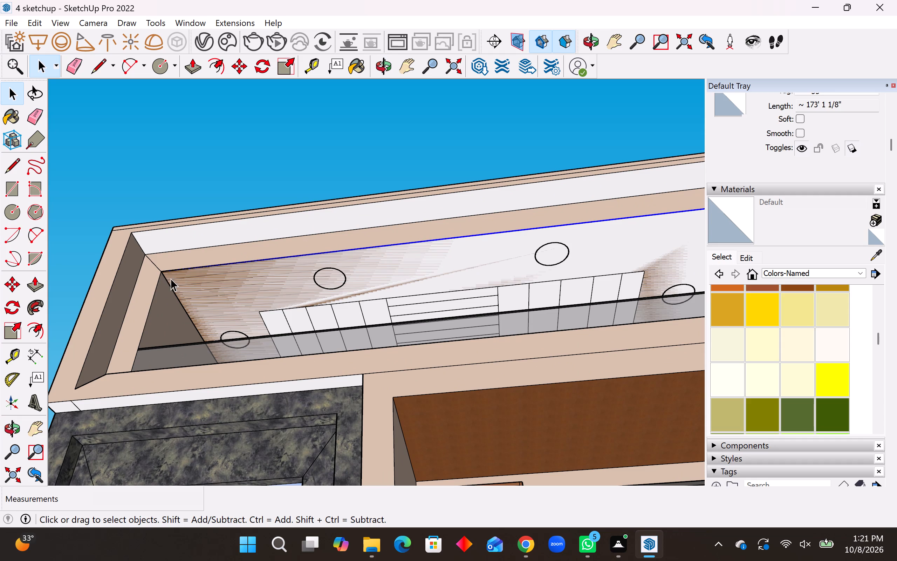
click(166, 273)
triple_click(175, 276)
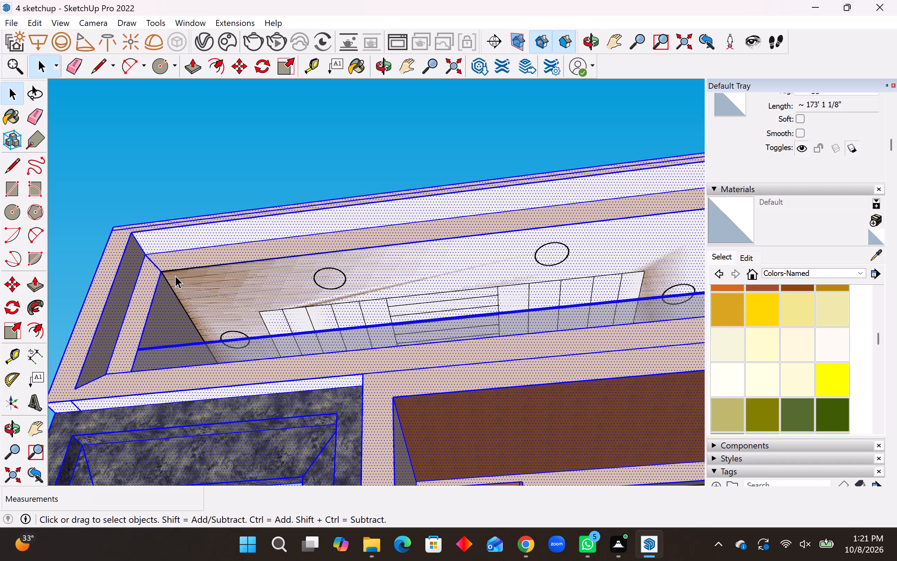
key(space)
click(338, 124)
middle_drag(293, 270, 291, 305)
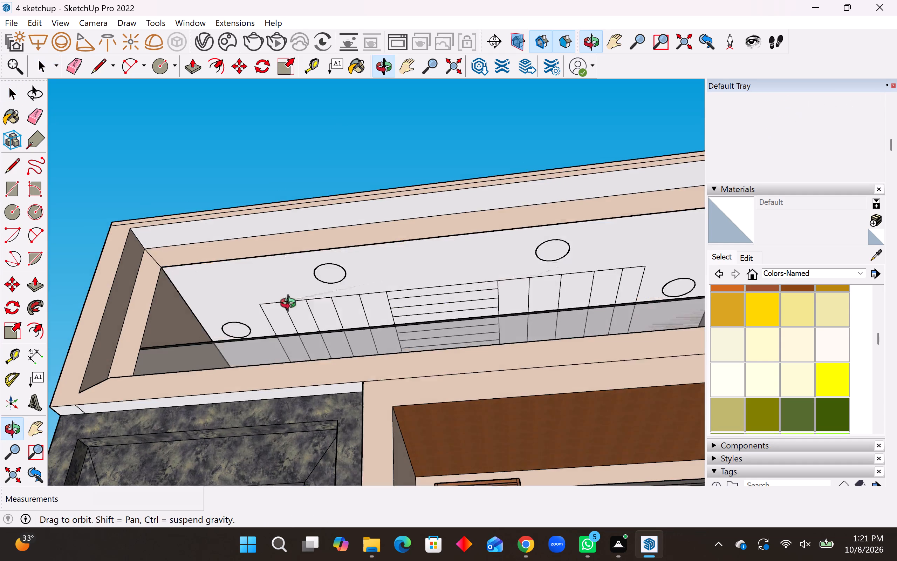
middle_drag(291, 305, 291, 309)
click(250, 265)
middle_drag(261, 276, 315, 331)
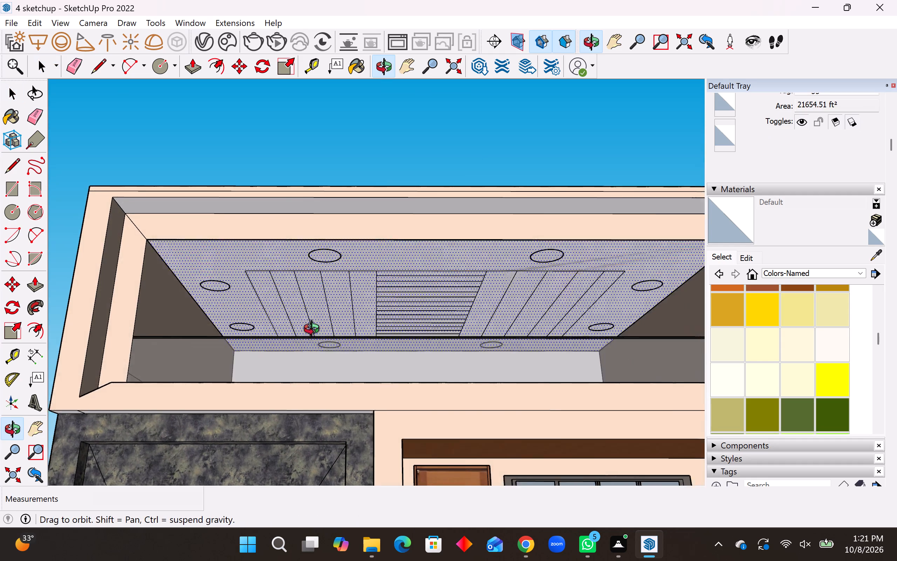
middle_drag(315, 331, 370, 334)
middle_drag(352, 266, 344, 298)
Lower the slatted wood ceiling panel group 8' 3 1/16" inside the top-floor balcony by its front corner beside the window bay.
click(383, 276)
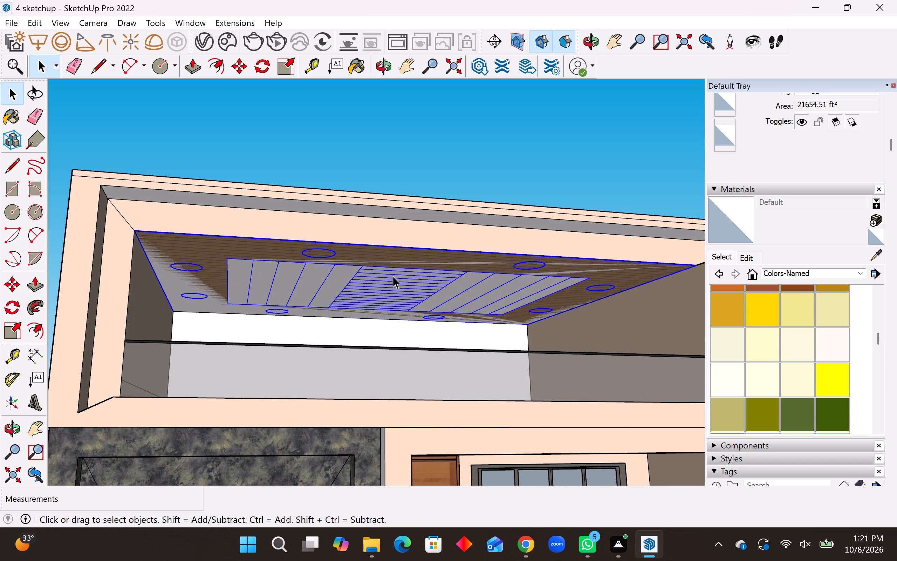
key(m)
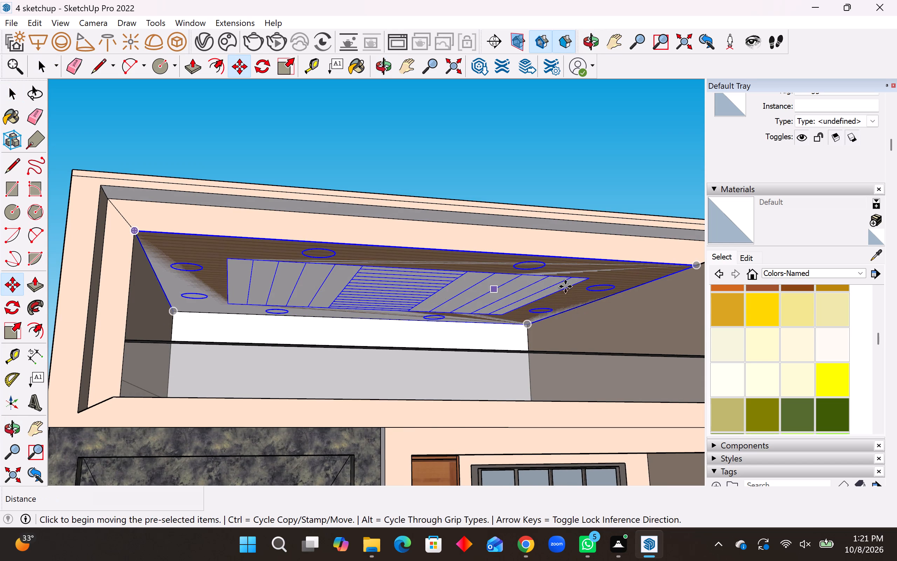
scroll(329, 256, down, 4)
scroll(627, 271, up, 1)
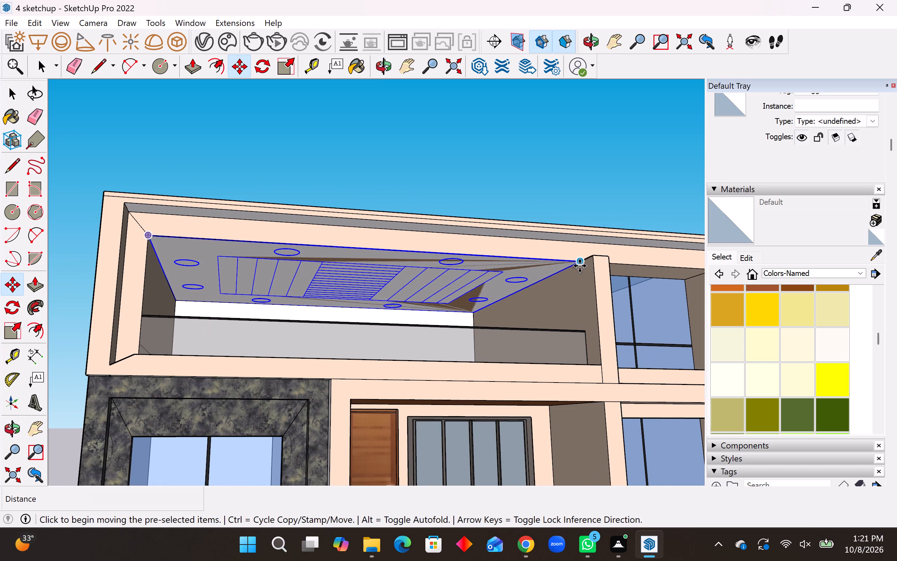
middle_drag(567, 270, 570, 306)
scroll(580, 290, down, 1)
click(583, 265)
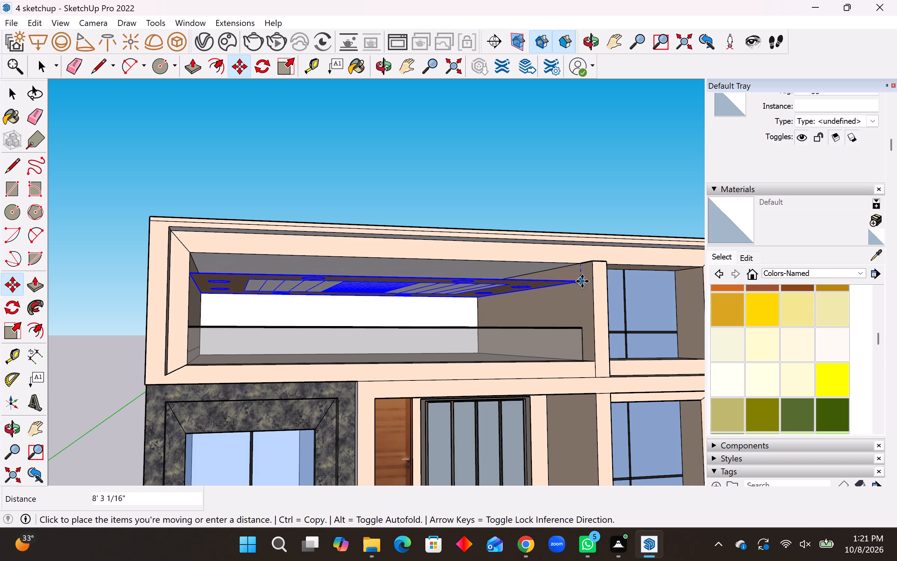
click(582, 281)
Raise the panel group 6' 10 9/16" from its front corner back towards the top-floor balcony ceiling.
middle_drag(580, 299, 545, 329)
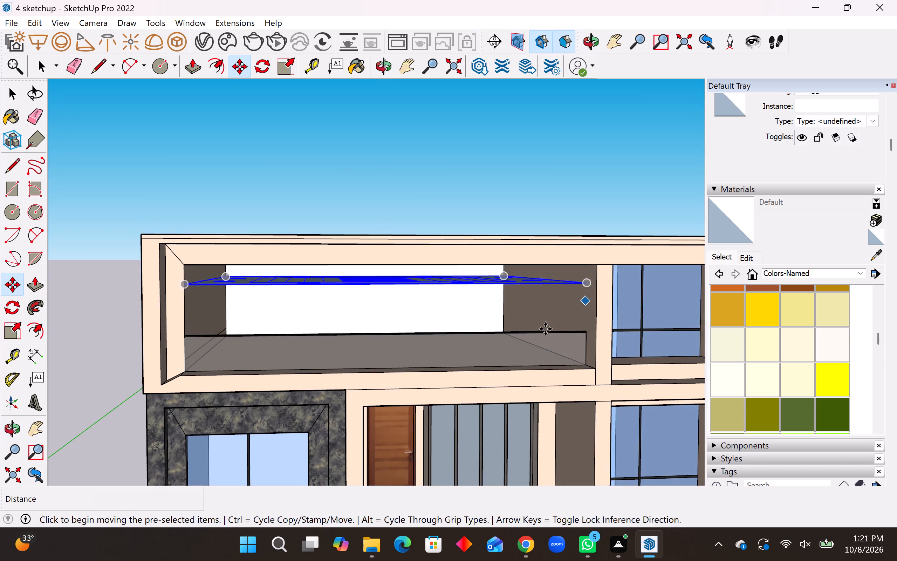
scroll(590, 286, up, 5)
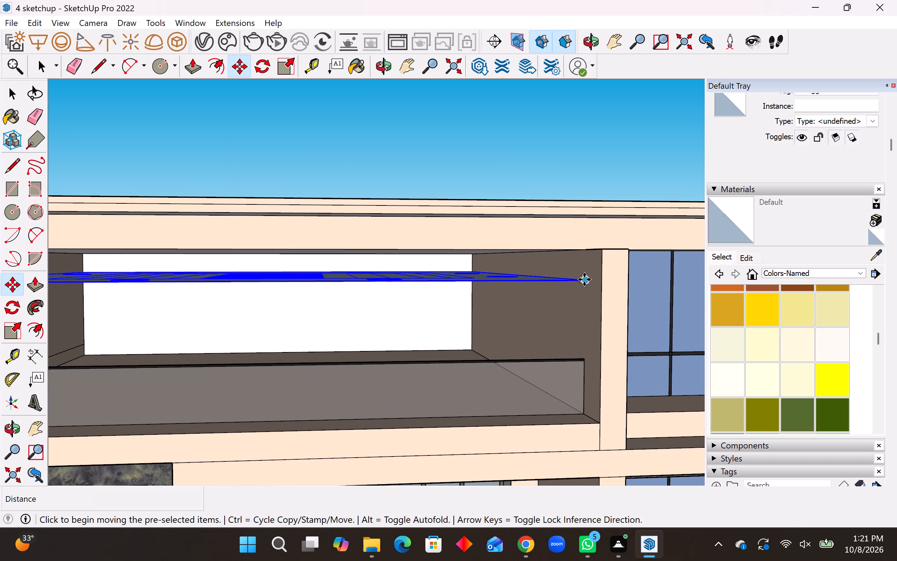
click(584, 279)
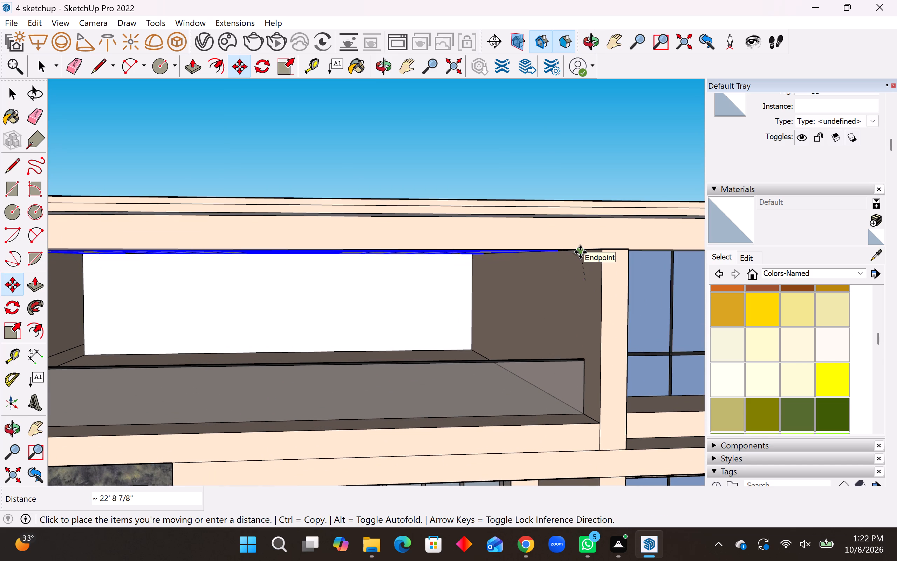
middle_drag(580, 252, 573, 217)
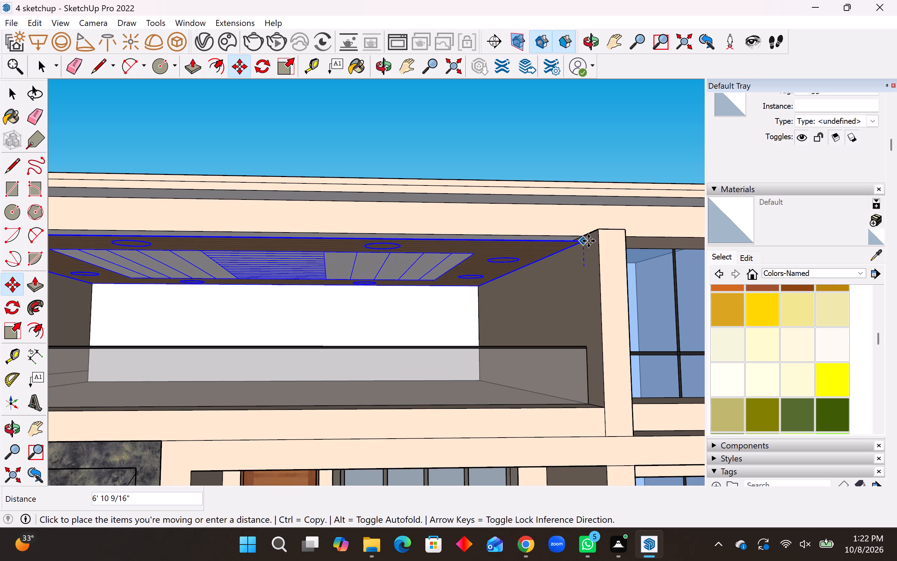
click(588, 241)
Move the panel group by its rear corner, placing it slightly lower against the balcony's rear wall corner on the window-bay side.
scroll(644, 306, down, 8)
middle_drag(642, 303, 626, 328)
scroll(555, 255, up, 3)
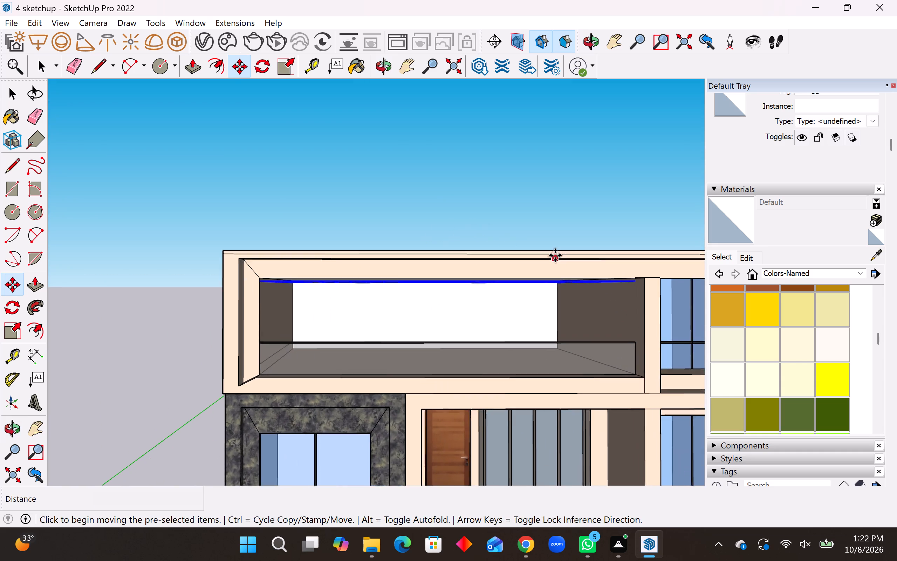
scroll(485, 281, down, 7)
scroll(646, 291, up, 12)
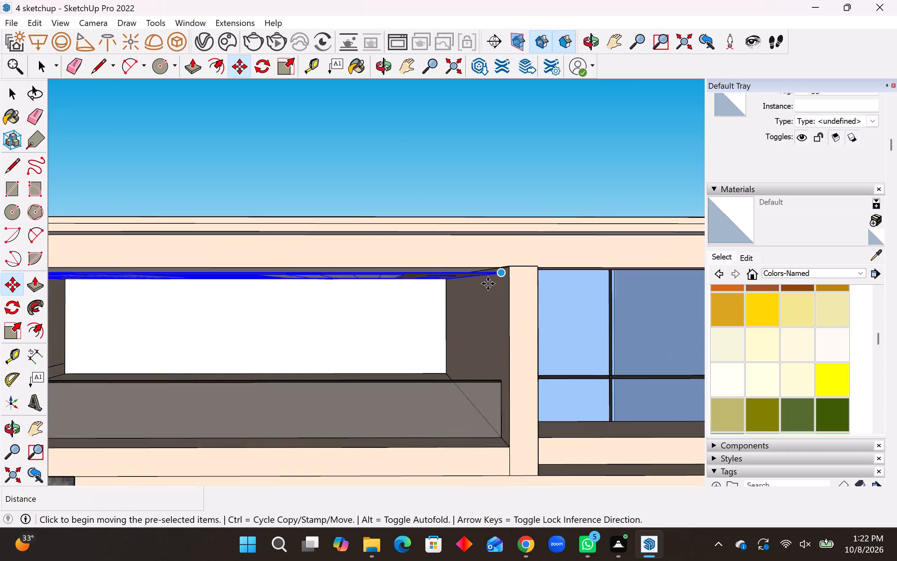
scroll(488, 284, up, 1)
middle_drag(483, 259, 479, 226)
middle_click(480, 225)
middle_click(480, 224)
middle_click(480, 224)
middle_drag(480, 224, 485, 244)
middle_drag(486, 246, 492, 249)
scroll(588, 242, down, 5)
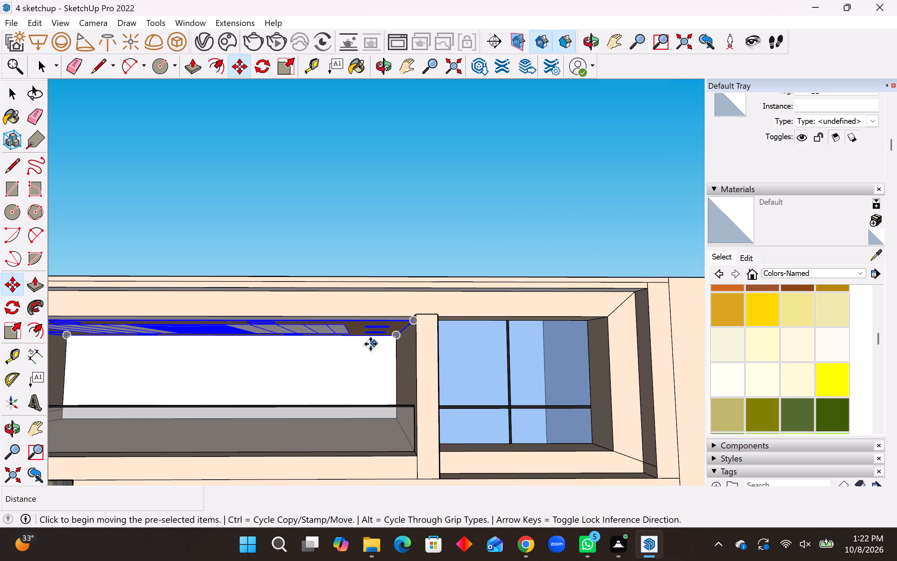
scroll(364, 340, up, 9)
scroll(444, 339, up, 8)
middle_drag(454, 328, 502, 272)
click(448, 330)
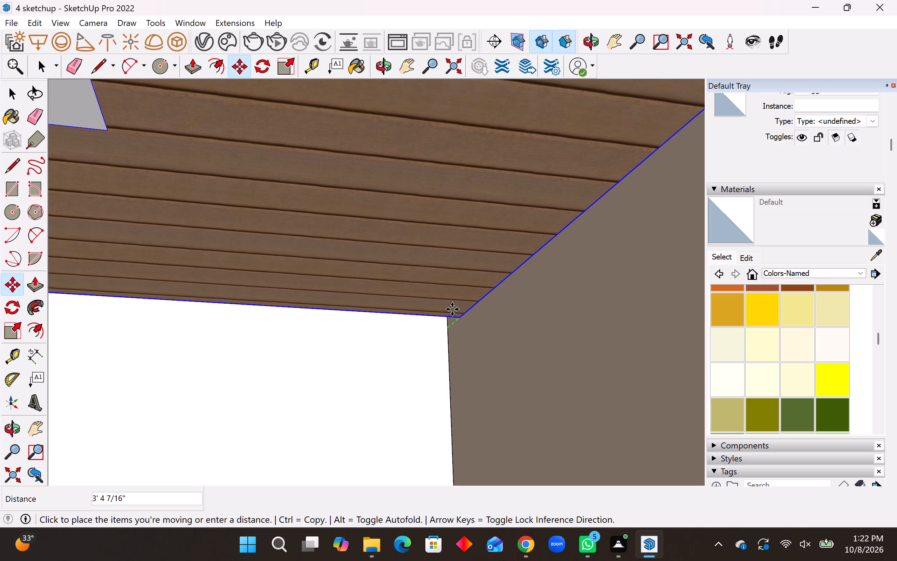
scroll(450, 320, down, 8)
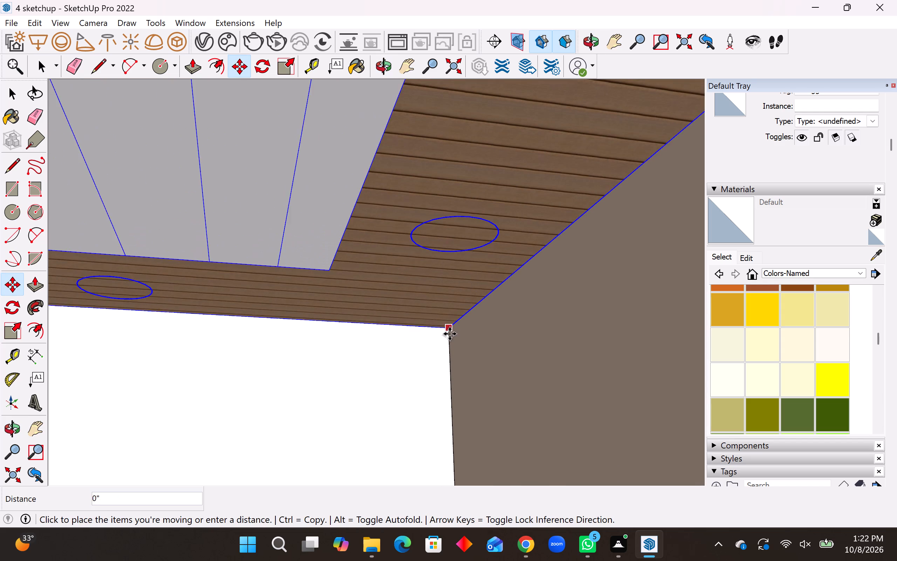
click(447, 338)
Raise the panel group 2' 11 5/8" by its front corner beside the window bay, to just beneath the balcony ceiling.
scroll(388, 380, down, 10)
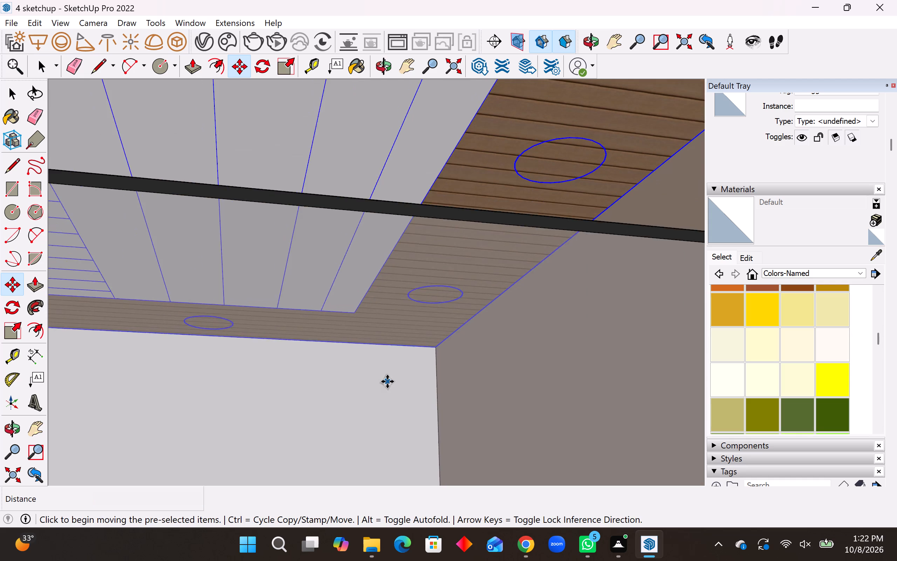
scroll(387, 381, down, 4)
scroll(417, 358, down, 6)
middle_drag(465, 265, 430, 333)
middle_drag(516, 266, 512, 292)
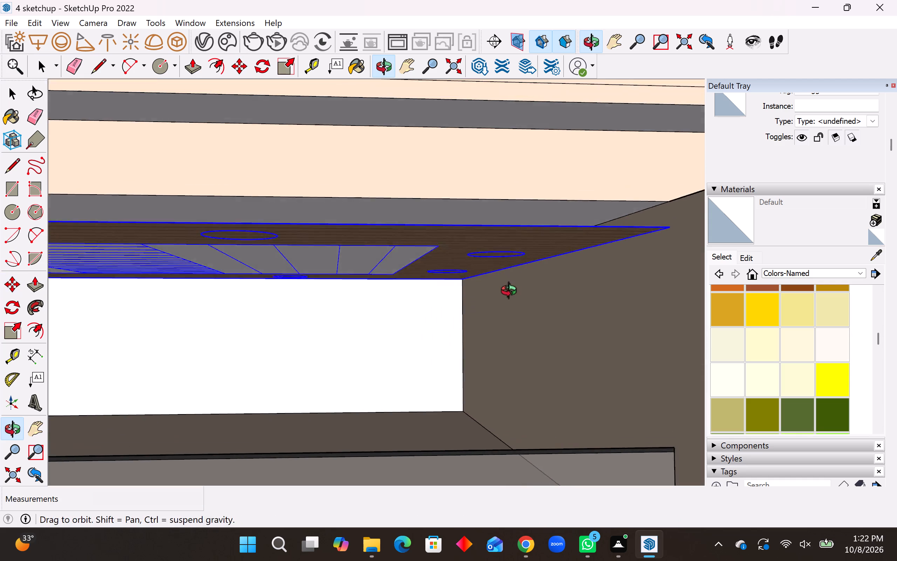
middle_drag(512, 292, 511, 294)
scroll(512, 294, down, 1)
scroll(625, 282, up, 4)
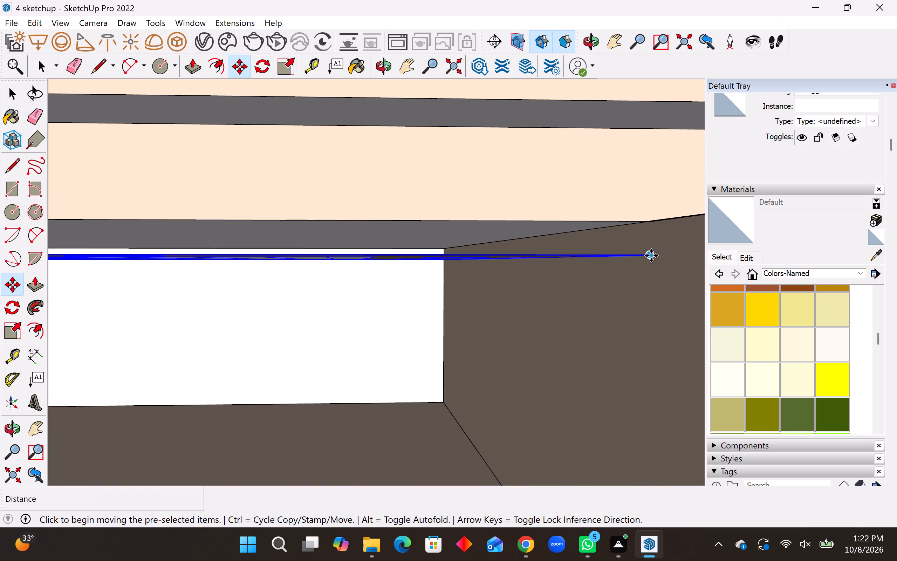
click(651, 256)
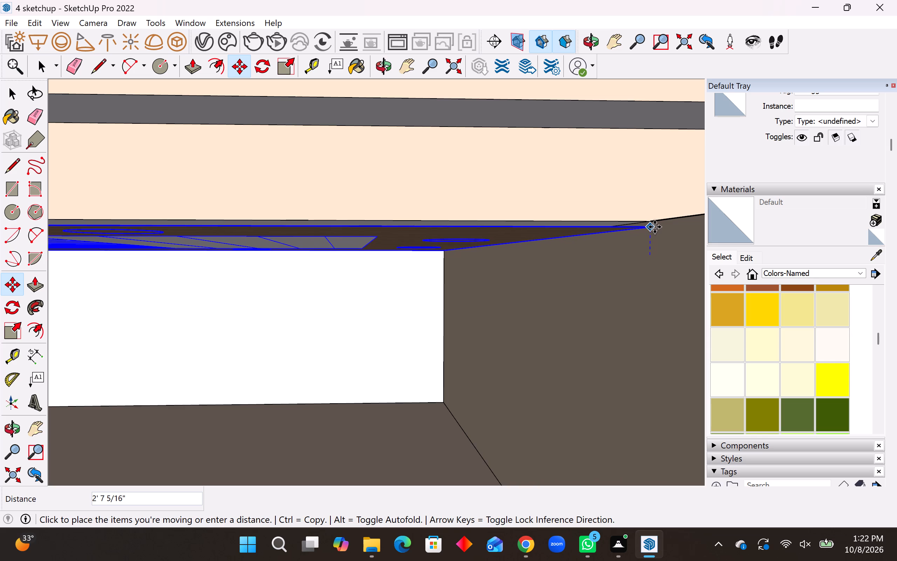
scroll(655, 227, up, 5)
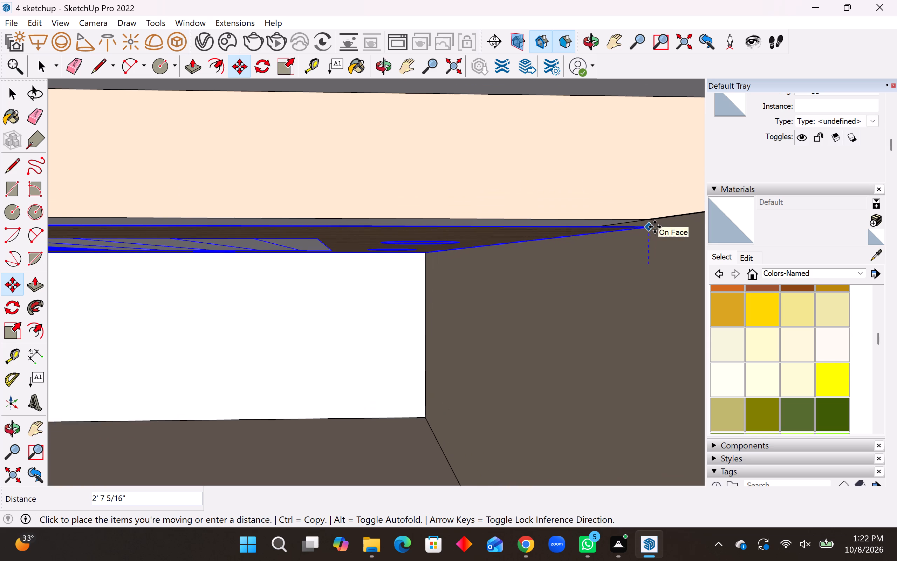
scroll(655, 227, up, 5)
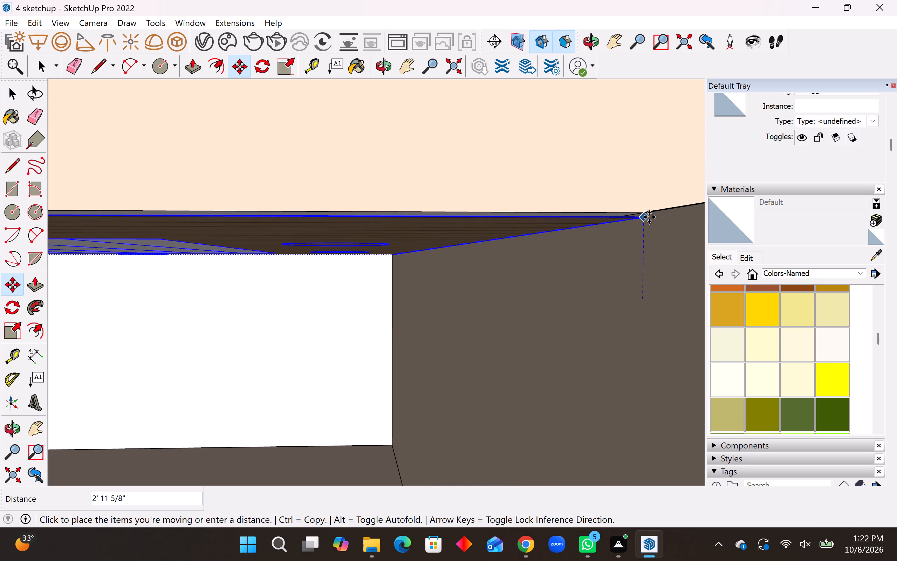
click(649, 217)
Shift the panel group 2 3/8" from its front corner to close the gap under the balcony ceiling.
middle_drag(638, 245, 616, 266)
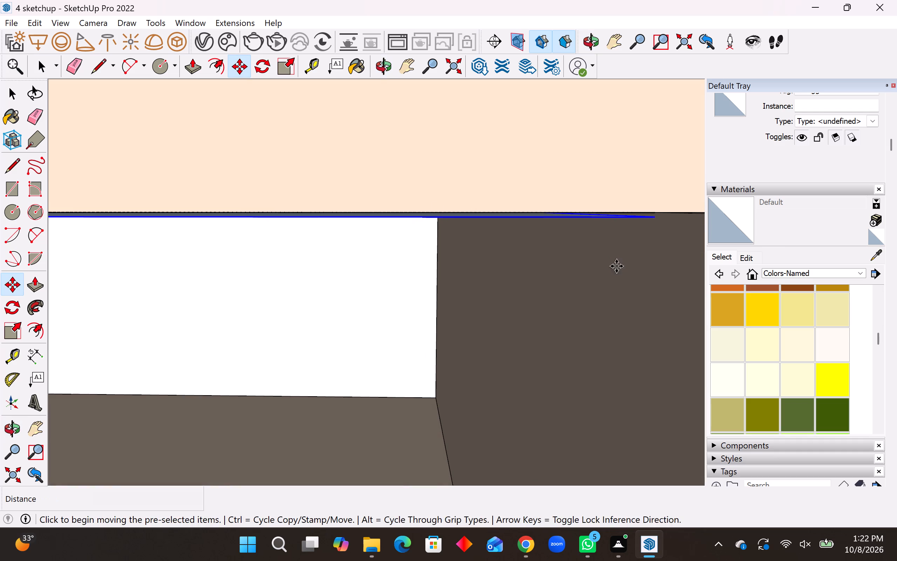
scroll(660, 226, up, 7)
click(651, 214)
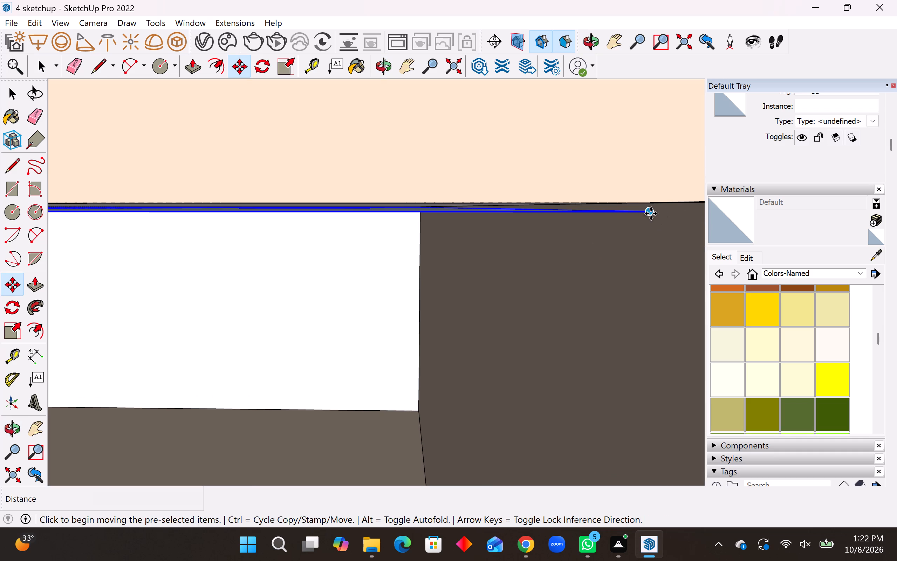
scroll(651, 211, up, 10)
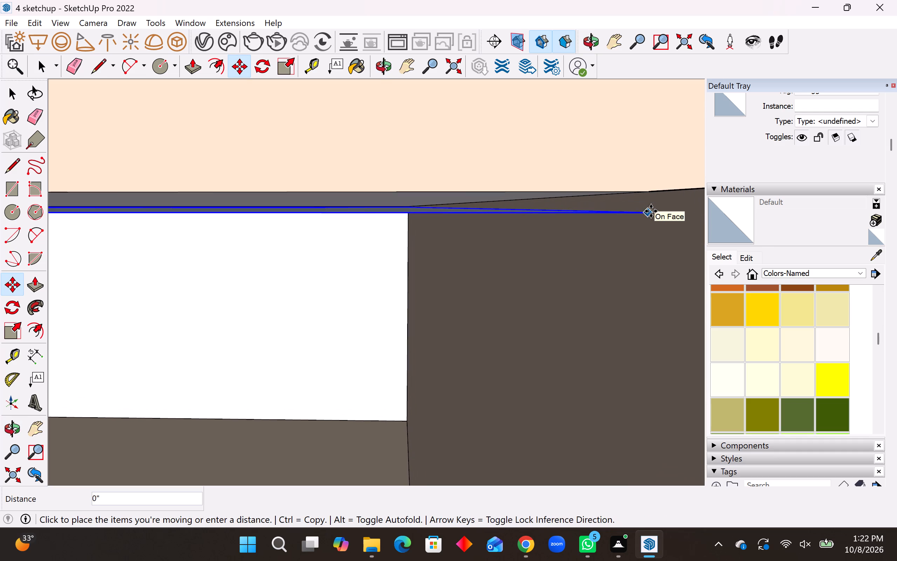
click(657, 194)
scroll(555, 320, down, 10)
middle_drag(574, 310, 582, 280)
scroll(586, 310, down, 2)
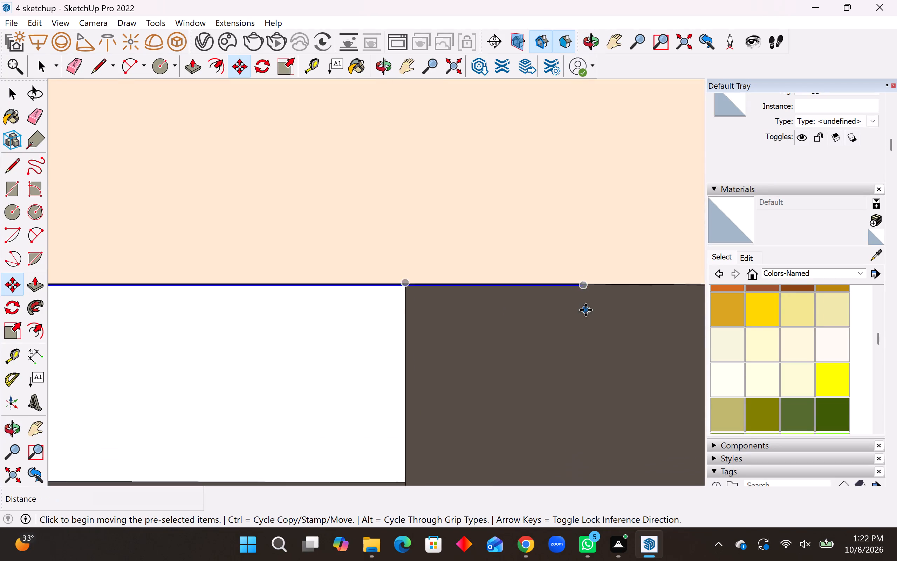
Deselect the ceiling panel group and examine its fit under the top-floor balcony ceiling from below, along with the whole front facade.
scroll(586, 310, down, 20)
scroll(586, 310, down, 18)
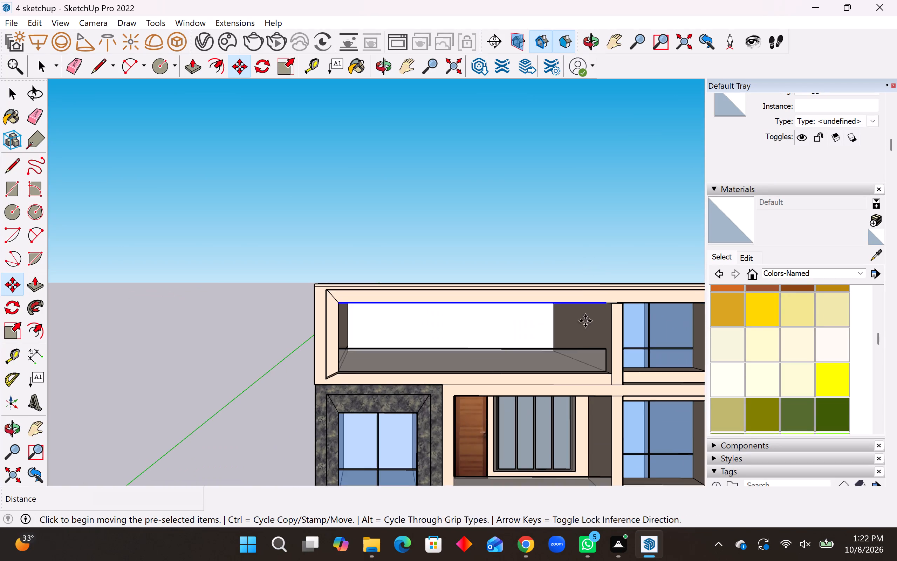
middle_drag(573, 357, 573, 303)
click(231, 270)
key(space)
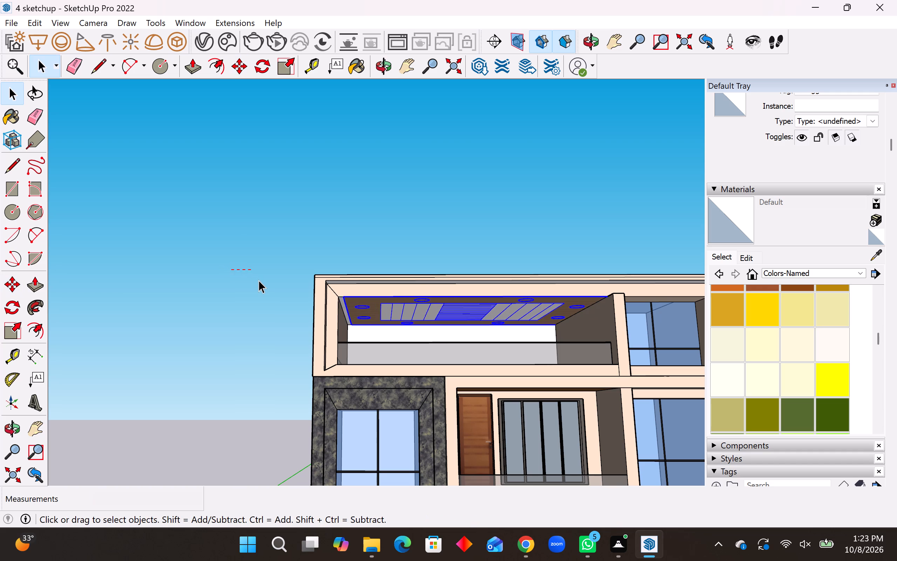
key(space)
click(260, 286)
scroll(281, 302, down, 3)
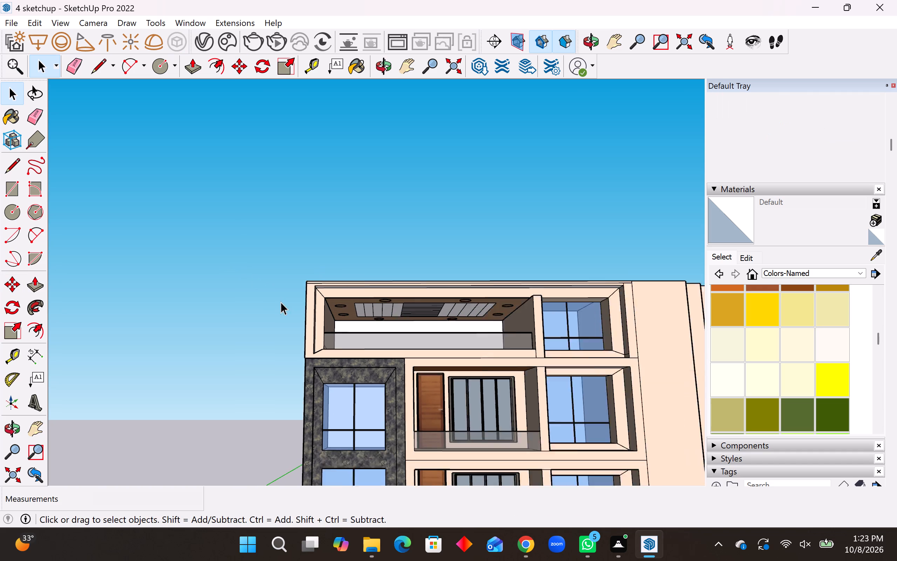
scroll(281, 302, down, 2)
scroll(541, 336, up, 9)
scroll(680, 320, up, 1)
middle_drag(680, 320, 681, 337)
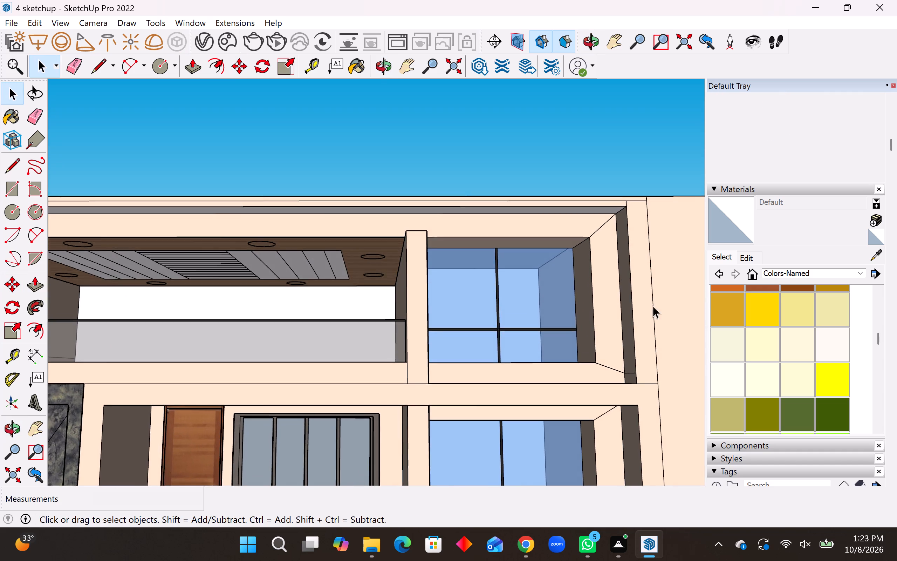
scroll(647, 276, down, 9)
scroll(510, 202, down, 10)
scroll(565, 339, up, 3)
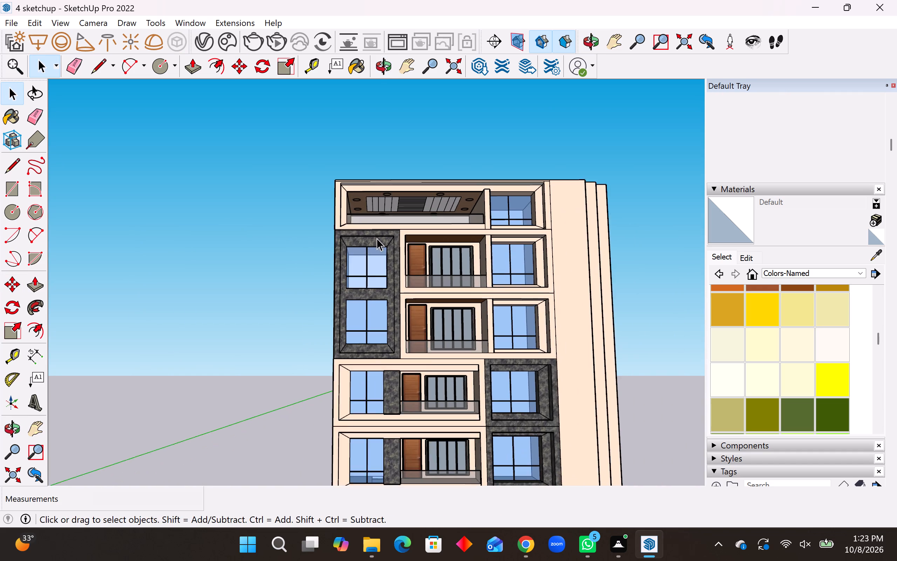
scroll(377, 238, up, 1)
scroll(375, 235, down, 5)
scroll(468, 326, up, 5)
scroll(471, 344, down, 1)
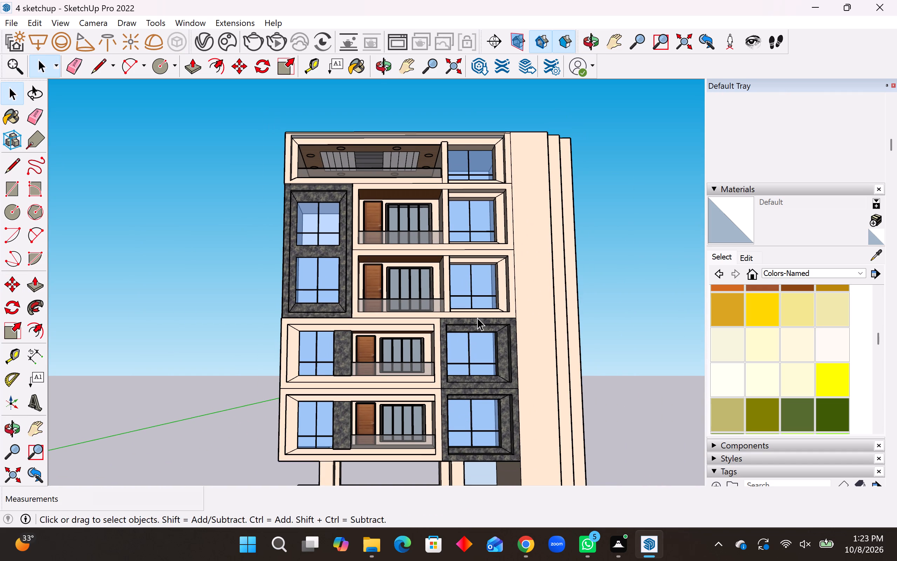
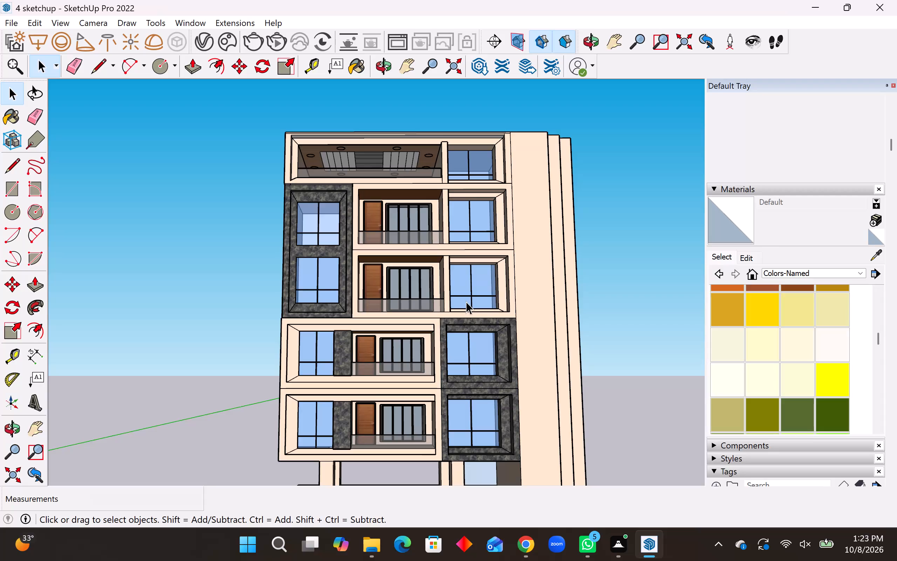
Examine the top-floor balcony with its slatted ceiling panel and the whole front facade from several angles and distances.
scroll(13, 95, down, 4)
scroll(0, 49, down, 7)
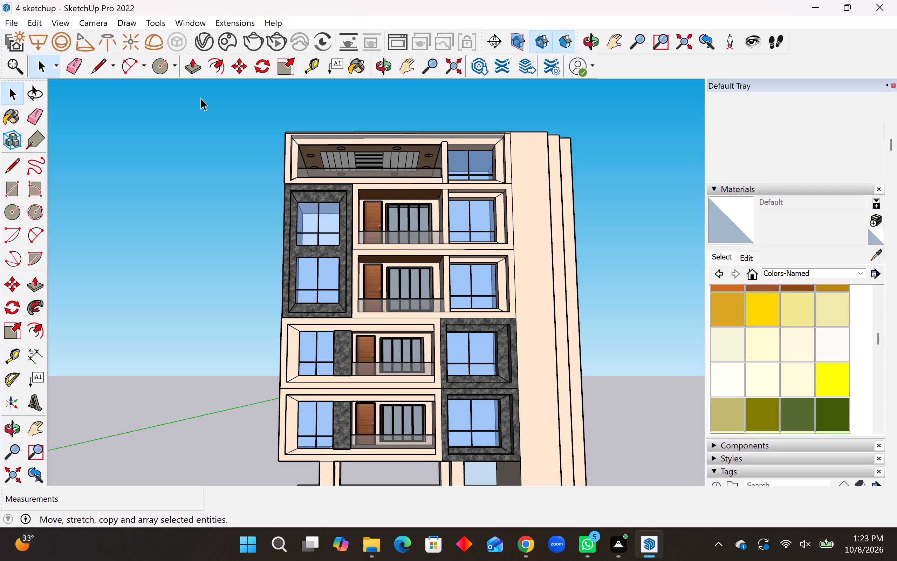
scroll(200, 98, down, 6)
middle_drag(324, 195, 322, 307)
scroll(305, 143, up, 10)
middle_drag(293, 185, 289, 177)
scroll(291, 180, up, 1)
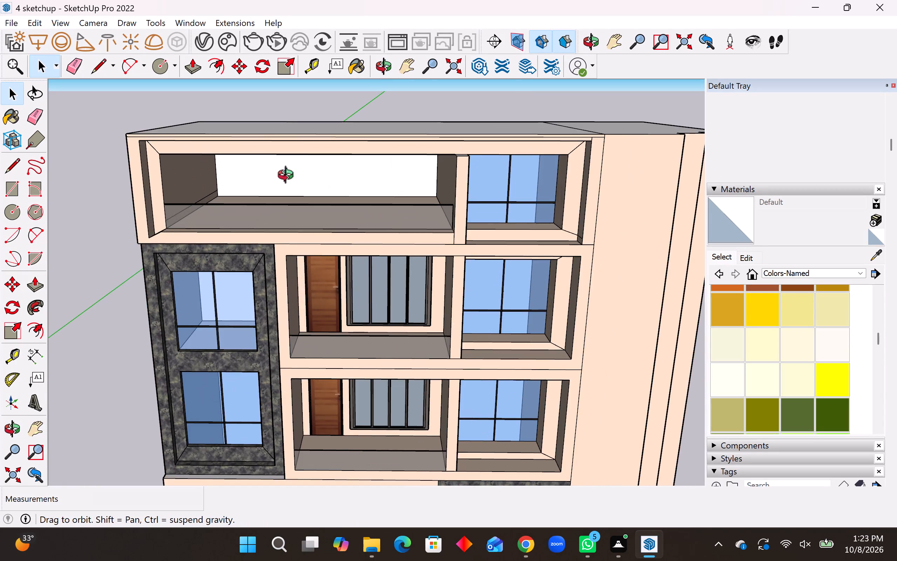
middle_drag(289, 177, 311, 113)
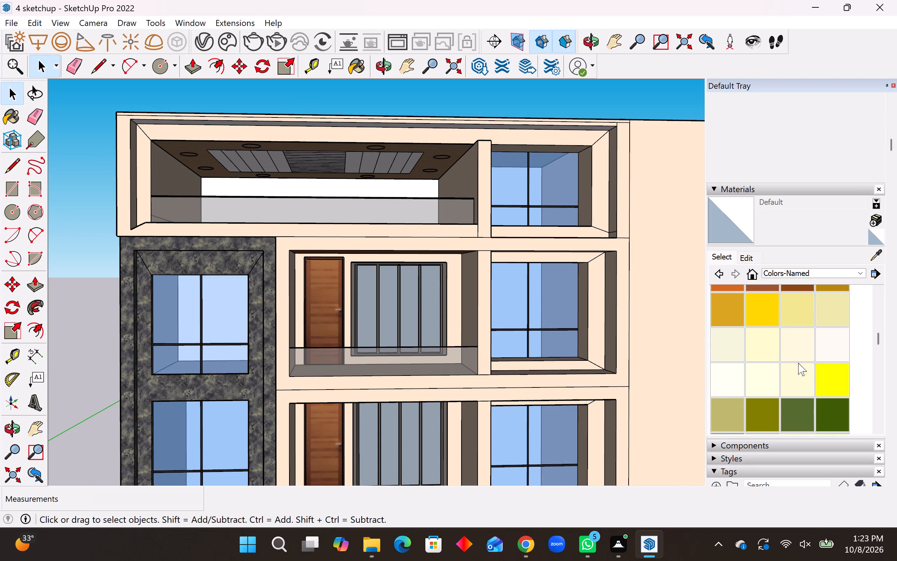
scroll(474, 284, down, 5)
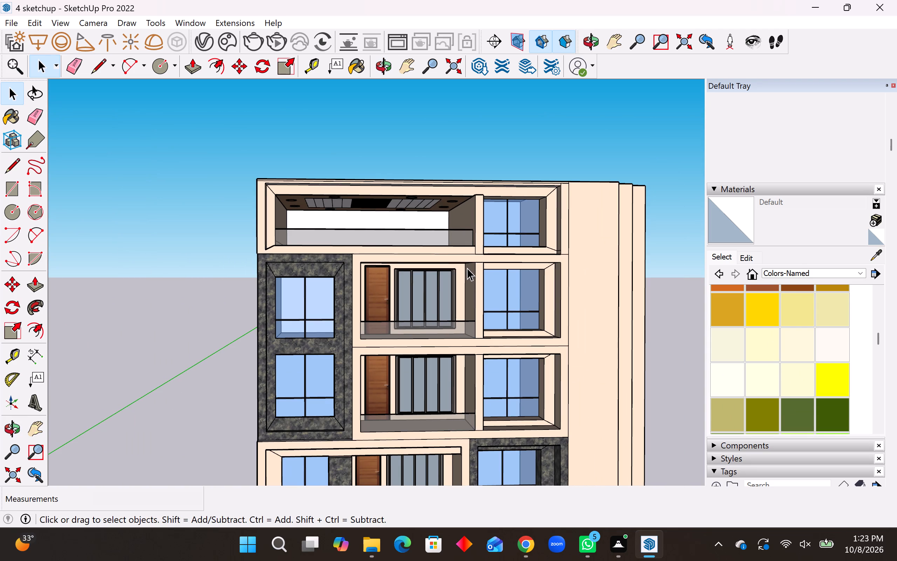
scroll(467, 268, down, 3)
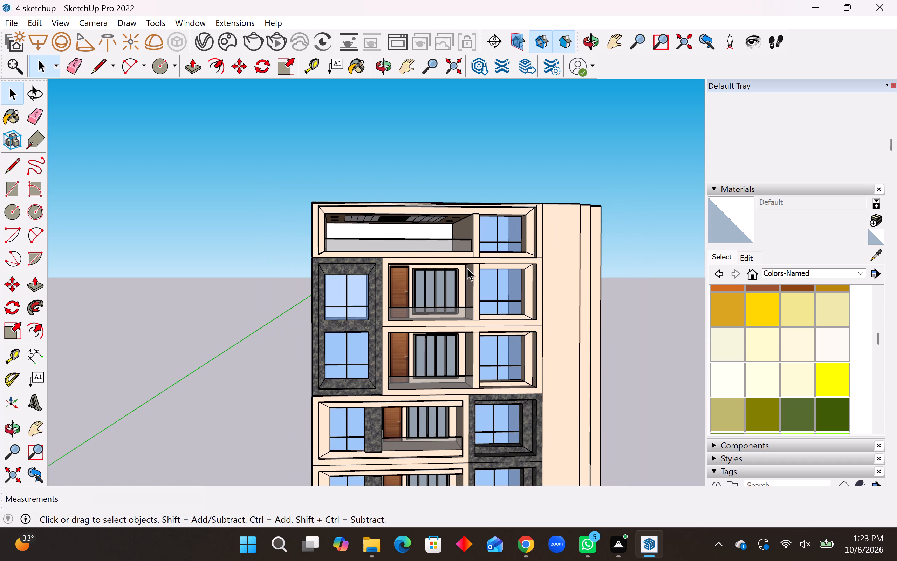
scroll(459, 218, down, 10)
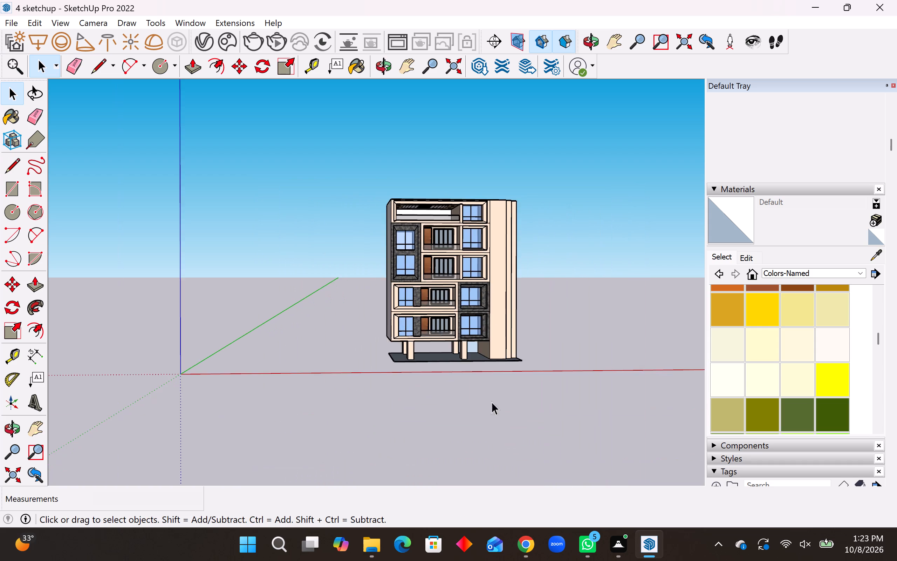
scroll(505, 423, up, 7)
scroll(489, 363, down, 5)
middle_drag(493, 298, 477, 300)
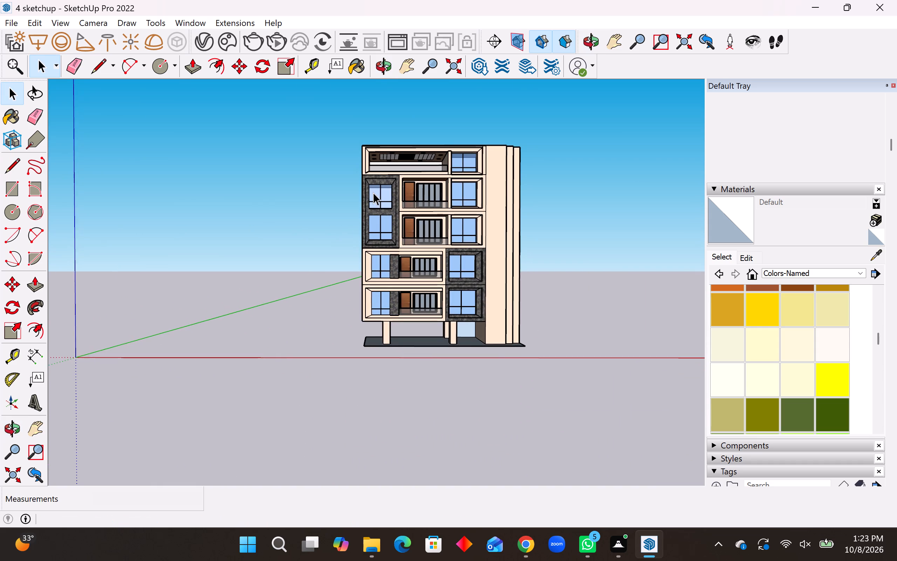
Erase the stray edge running along the side wall near the floor of the top-floor balcony, on the stone-clad bay side.
scroll(375, 192, up, 10)
middle_drag(283, 229, 221, 279)
scroll(202, 279, down, 6)
scroll(354, 187, up, 2)
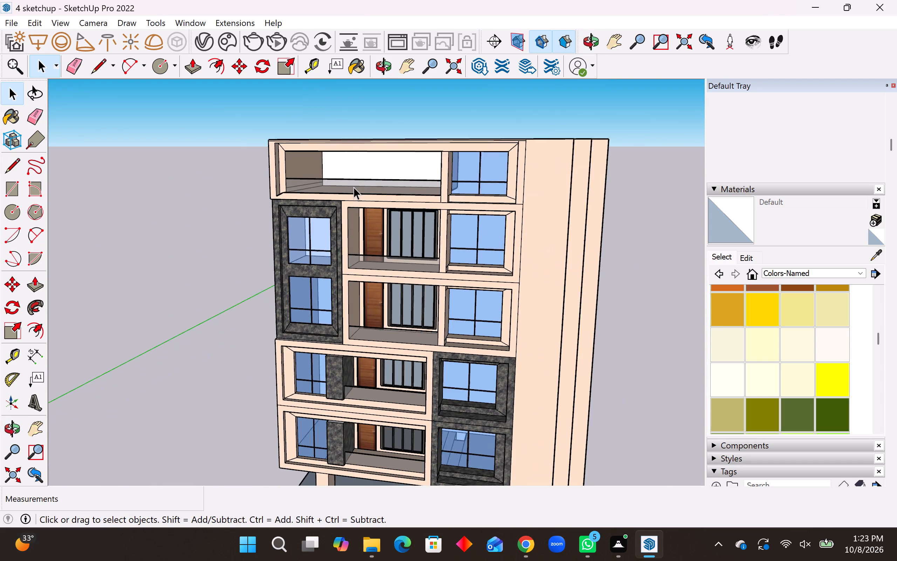
scroll(354, 187, up, 6)
middle_drag(358, 196, 357, 257)
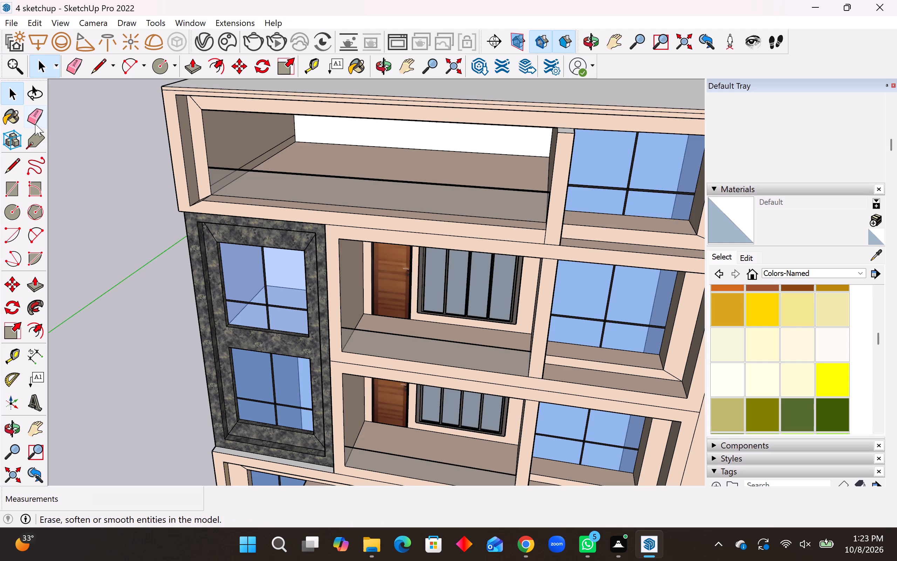
click(35, 122)
scroll(292, 129, up, 3)
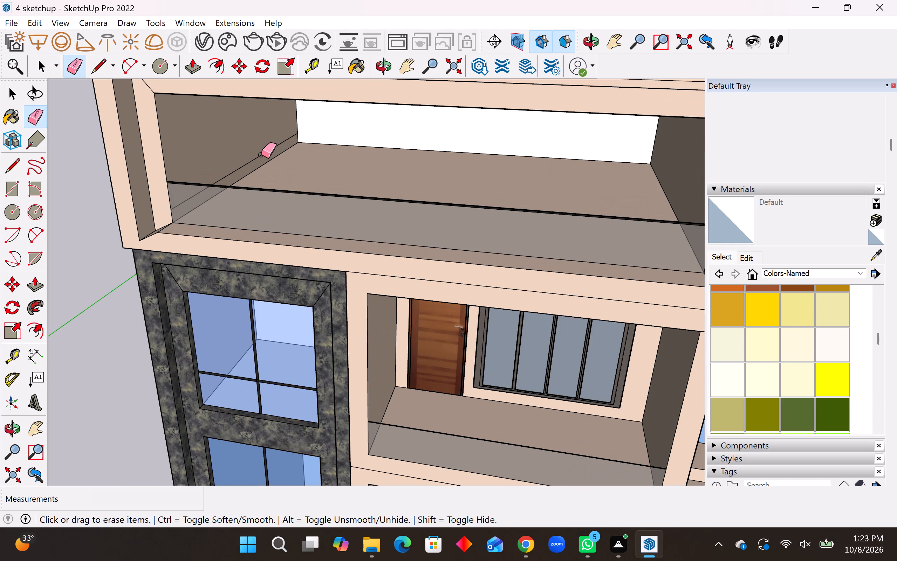
click(261, 155)
Examine the top-floor balcony, its dividing wall, the adjoining window bay and the roof edge for remaining modelling flaws.
scroll(163, 237, down, 4)
middle_drag(169, 242, 239, 285)
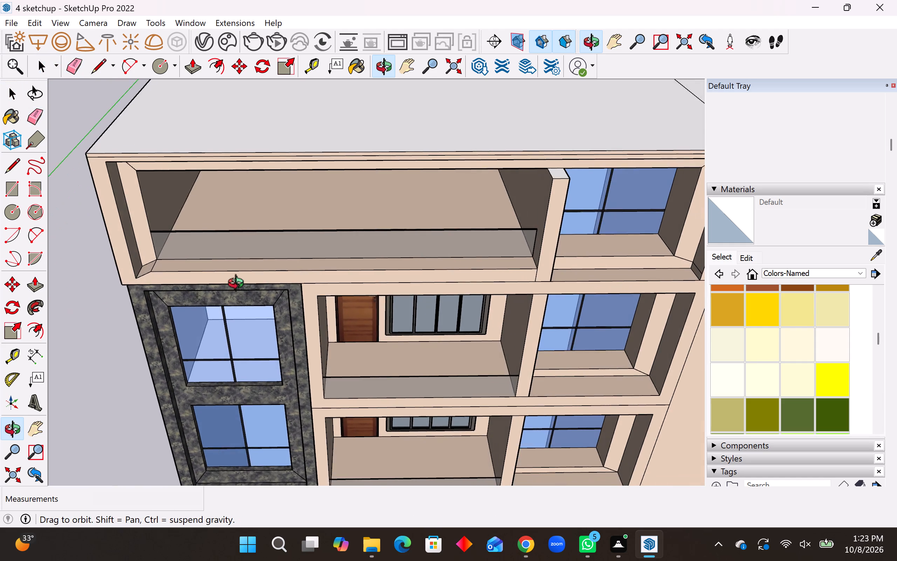
middle_drag(239, 285, 349, 274)
middle_drag(378, 272, 415, 270)
middle_click(416, 270)
middle_click(417, 270)
middle_click(417, 270)
middle_click(417, 270)
middle_drag(417, 270, 379, 195)
scroll(362, 337, down, 5)
middle_drag(422, 278, 342, 163)
scroll(484, 208, up, 4)
scroll(411, 245, up, 4)
middle_drag(348, 217, 325, 281)
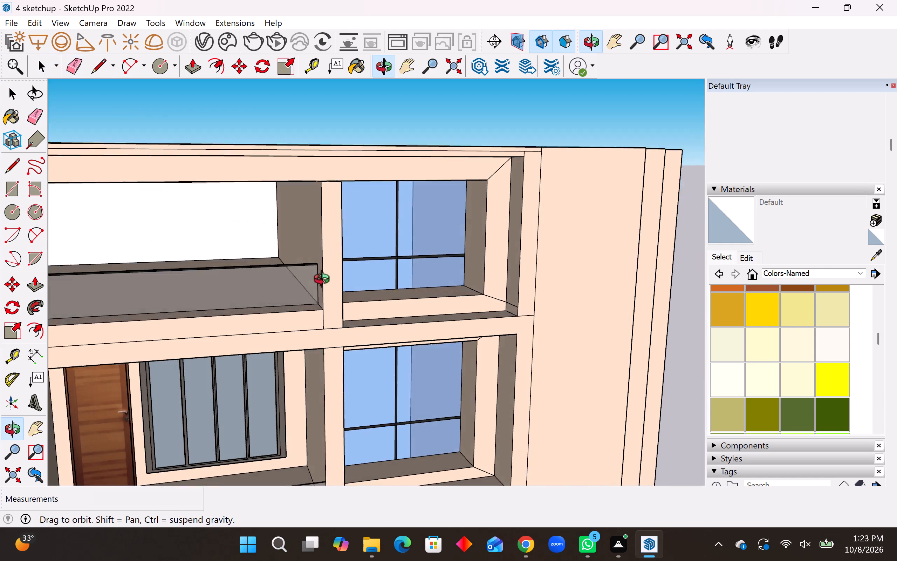
middle_drag(325, 281, 309, 263)
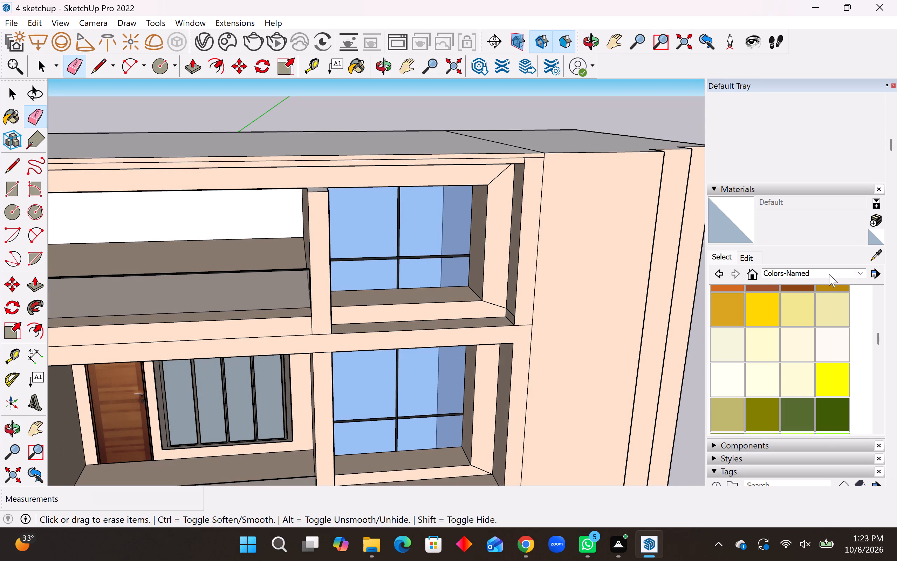
Switch the materials library to the Colors collection and pick Color C02.
scroll(815, 356, up, 18)
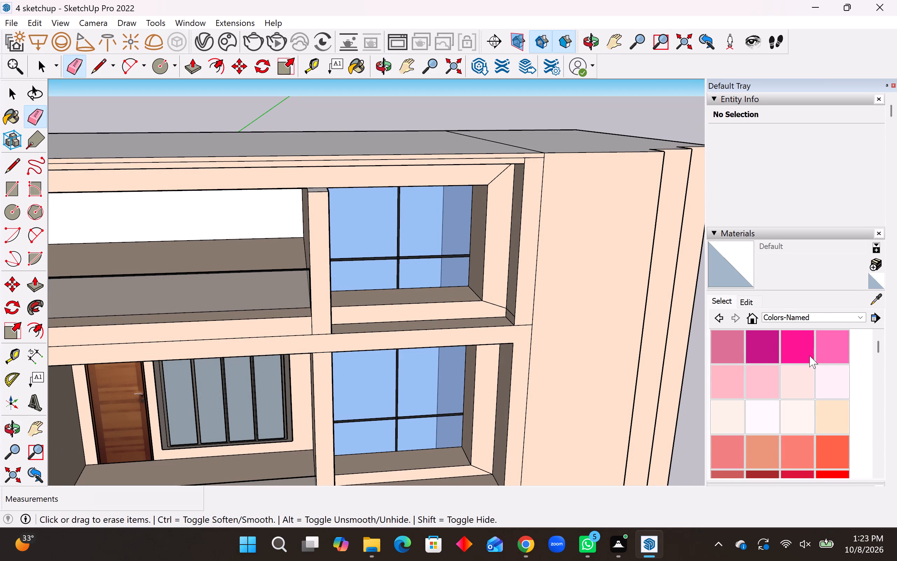
click(842, 320)
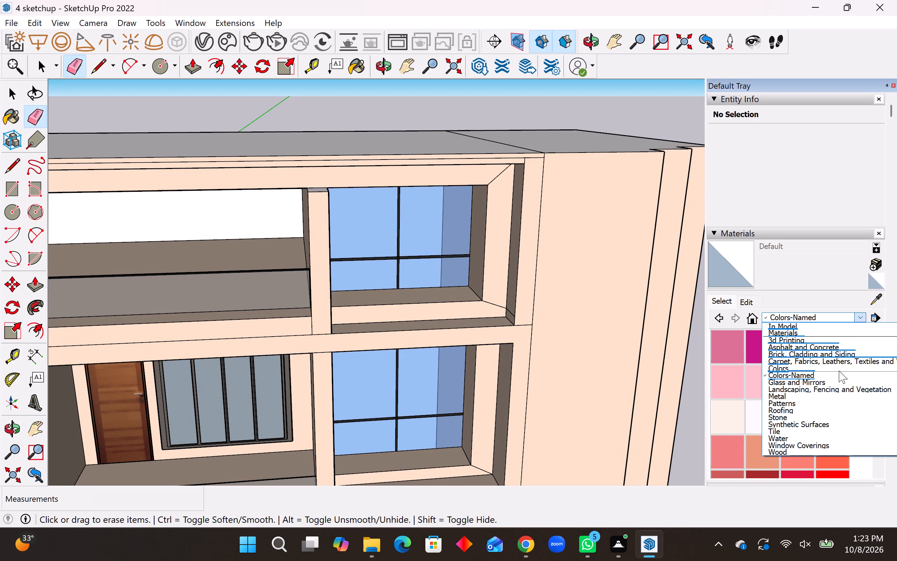
click(839, 371)
scroll(818, 413, down, 1)
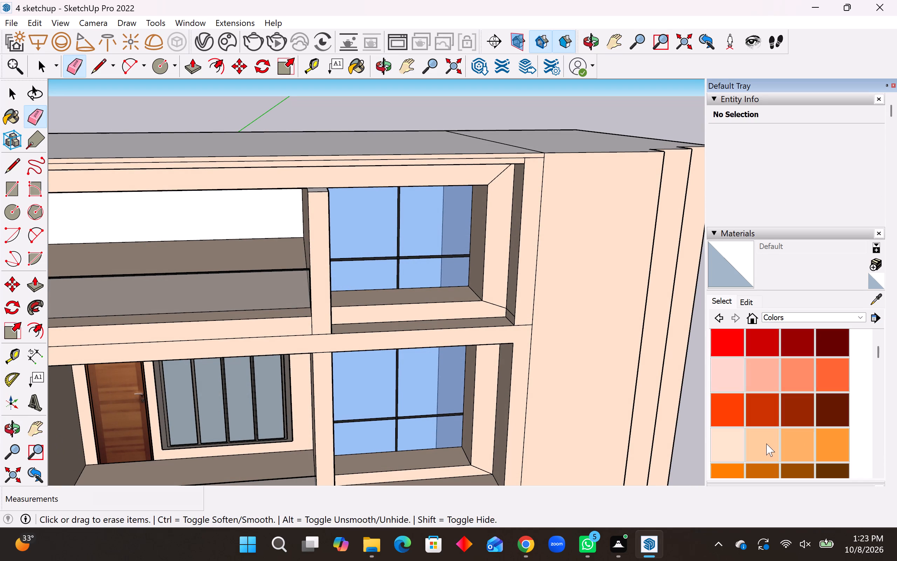
scroll(767, 419, down, 2)
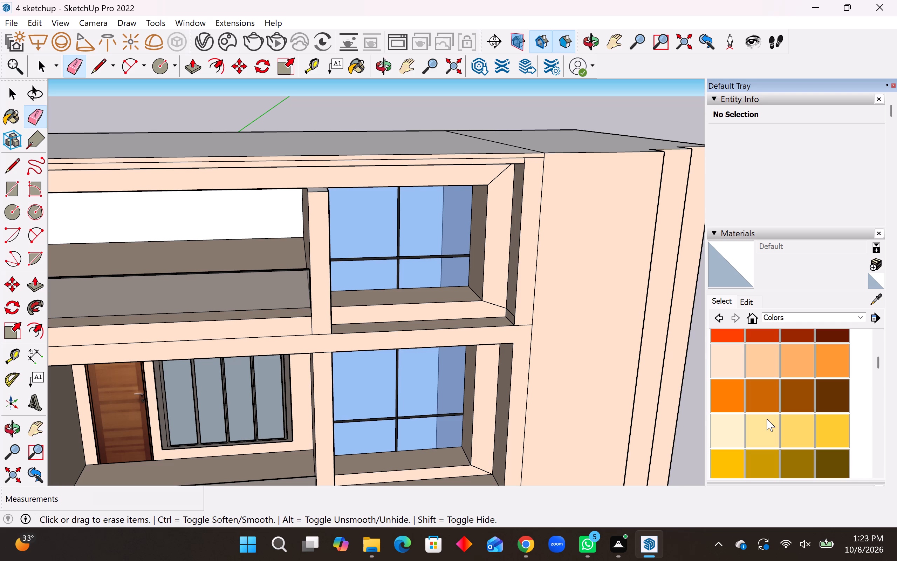
scroll(767, 419, up, 3)
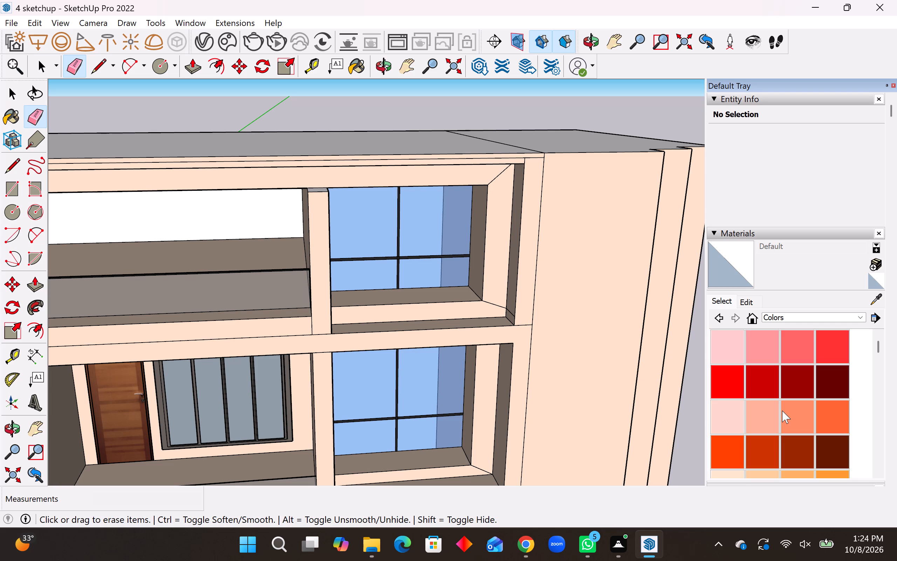
scroll(782, 411, up, 2)
scroll(751, 308, down, 2)
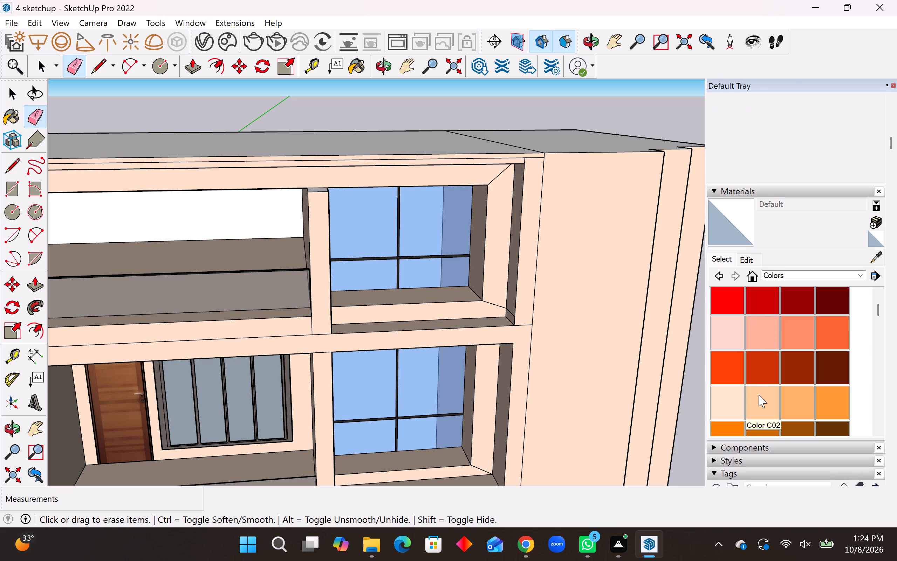
click(759, 395)
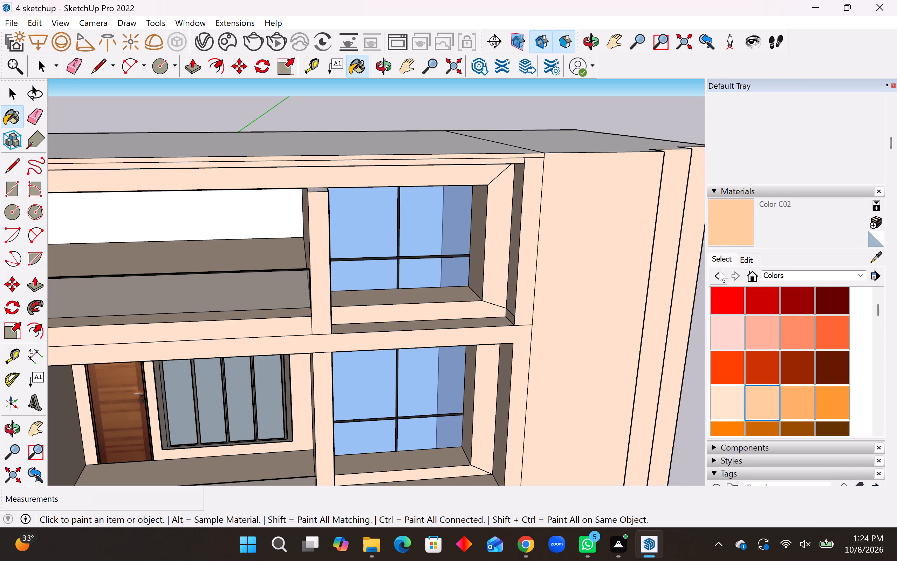
Inspect which material is assigned to the plain wall face beside the window bay, without editing it.
key(space)
click(590, 263)
triple_click(590, 263)
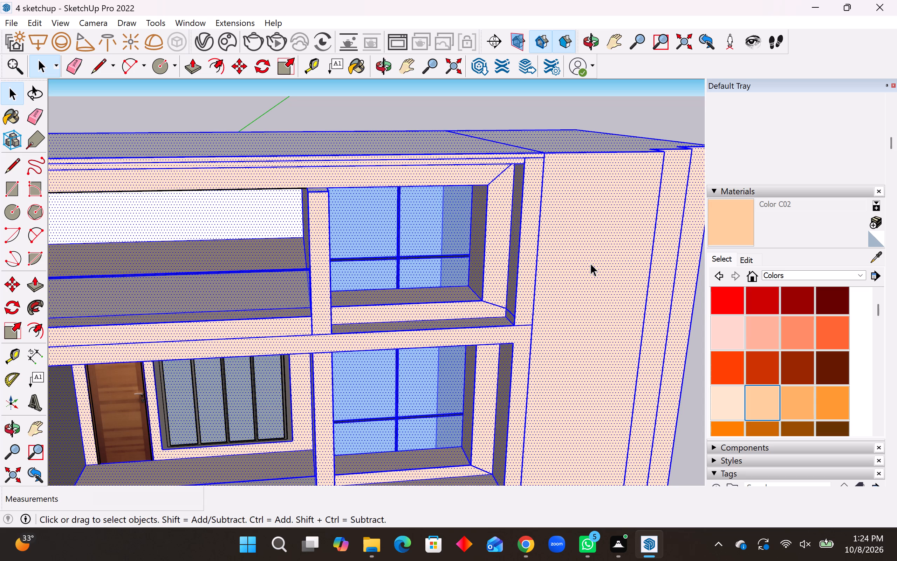
scroll(827, 293, up, 3)
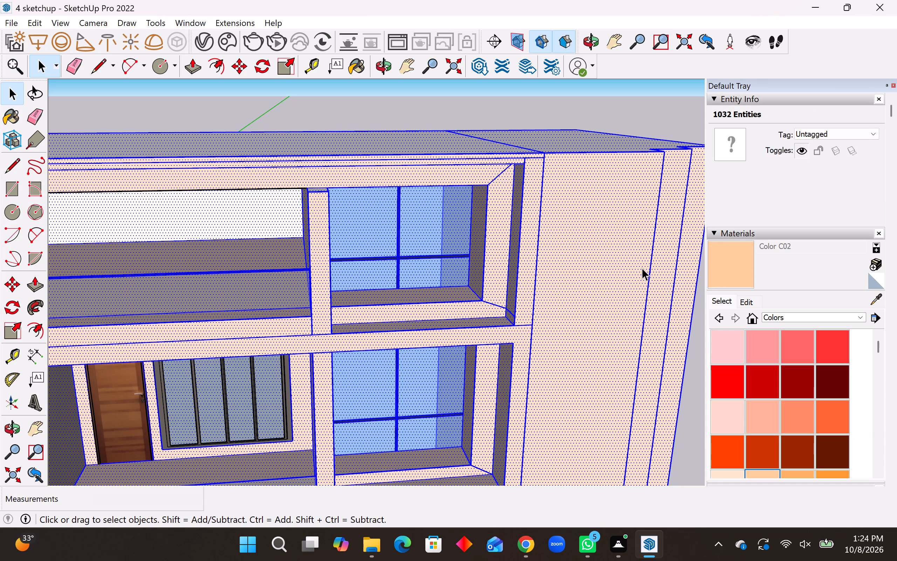
click(642, 268)
click(732, 138)
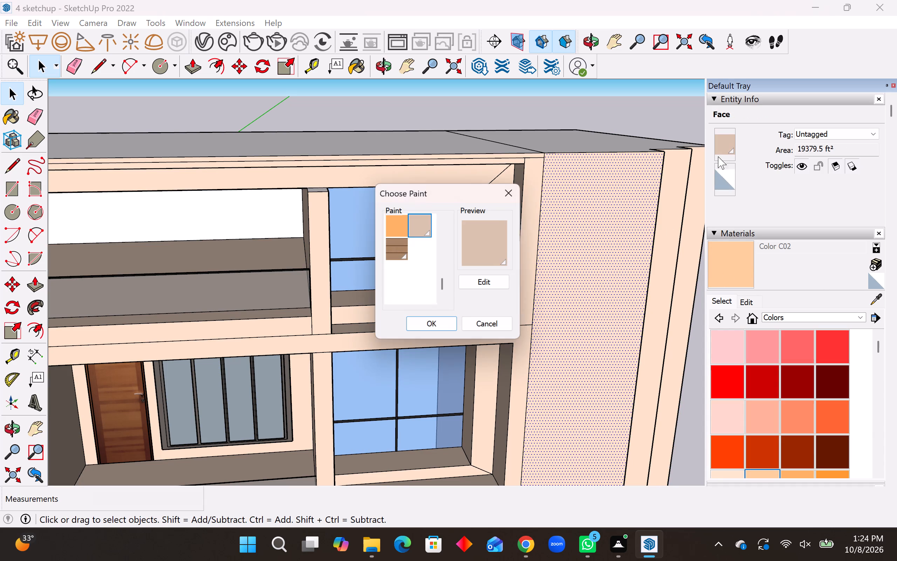
click(483, 283)
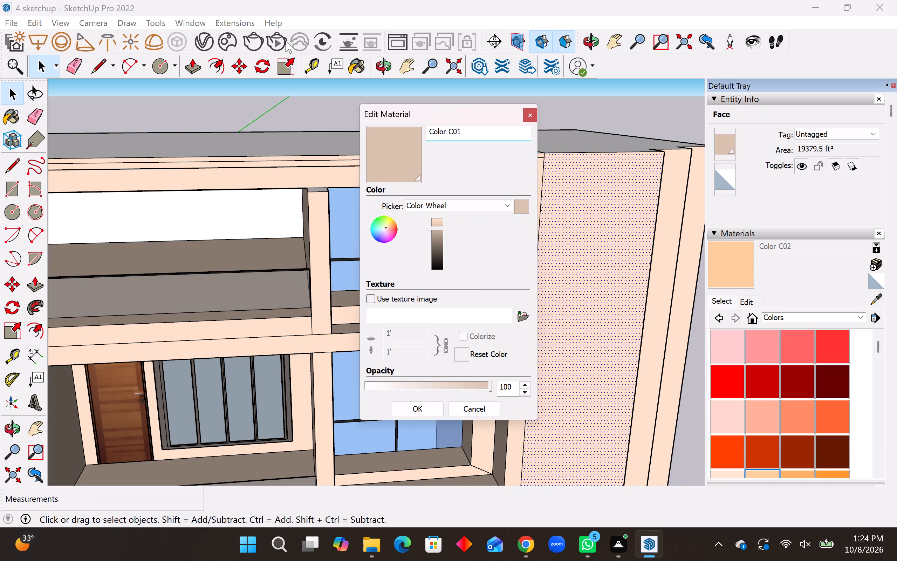
click(193, 111)
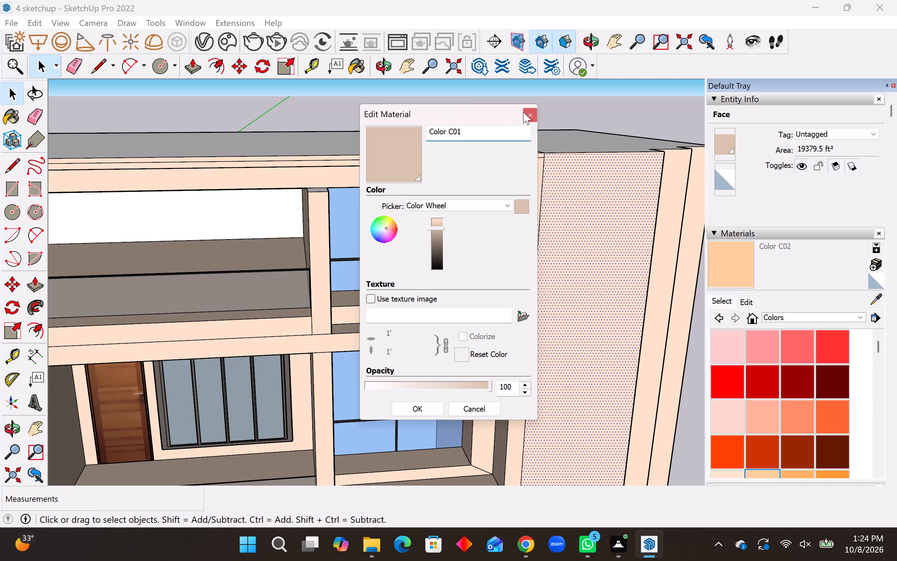
click(523, 112)
click(506, 189)
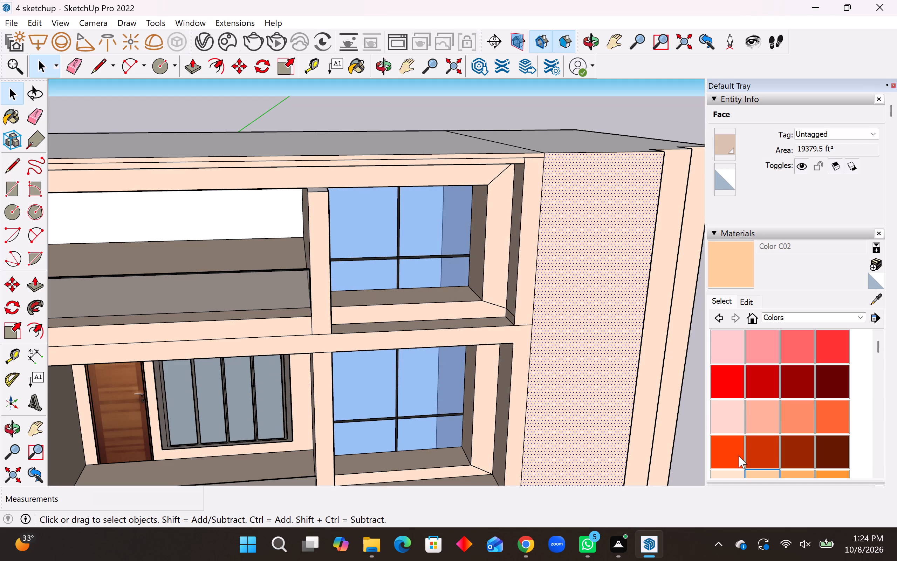
Paint the white back wall of the top-floor balcony with Color C01 from the Colors collection.
scroll(735, 433, down, 2)
click(726, 410)
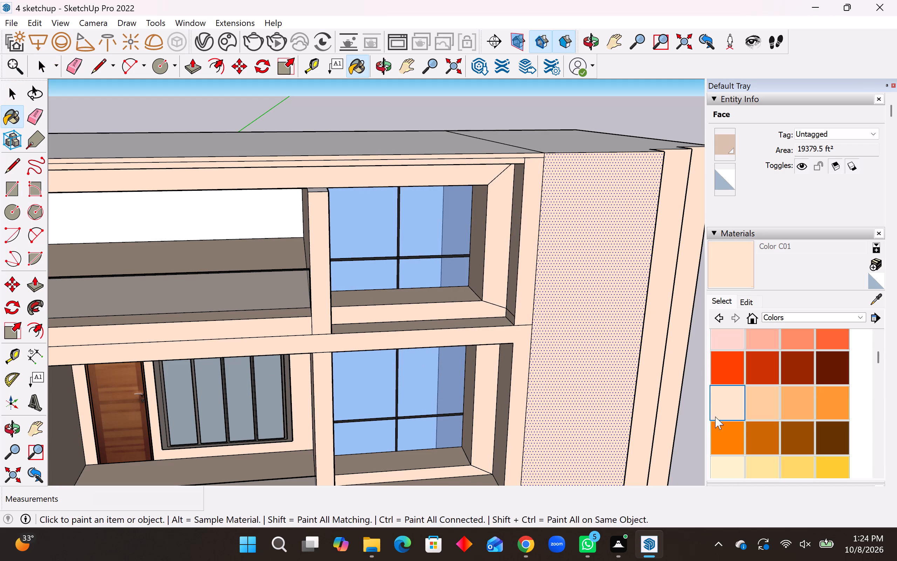
scroll(678, 377, down, 4)
middle_drag(405, 299, 410, 173)
scroll(370, 253, up, 4)
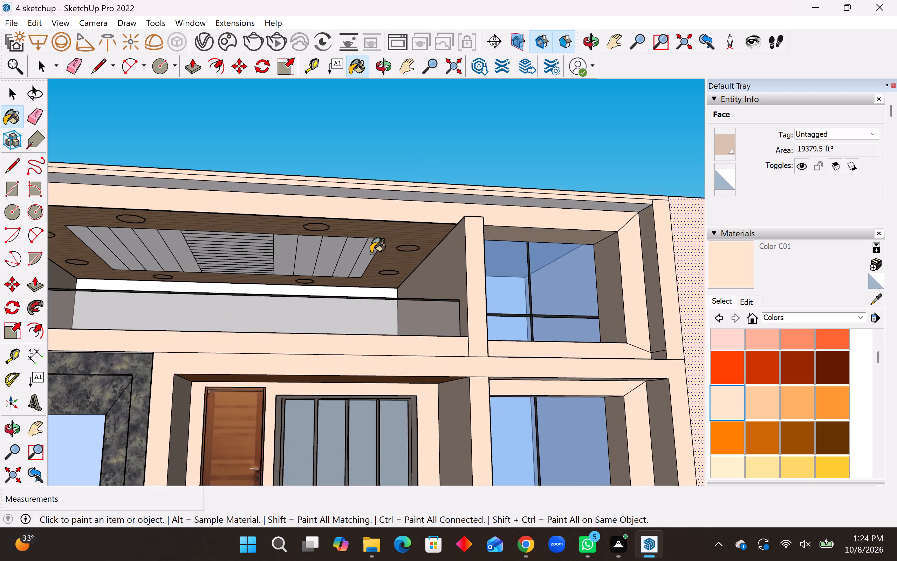
middle_drag(363, 283, 358, 313)
click(355, 293)
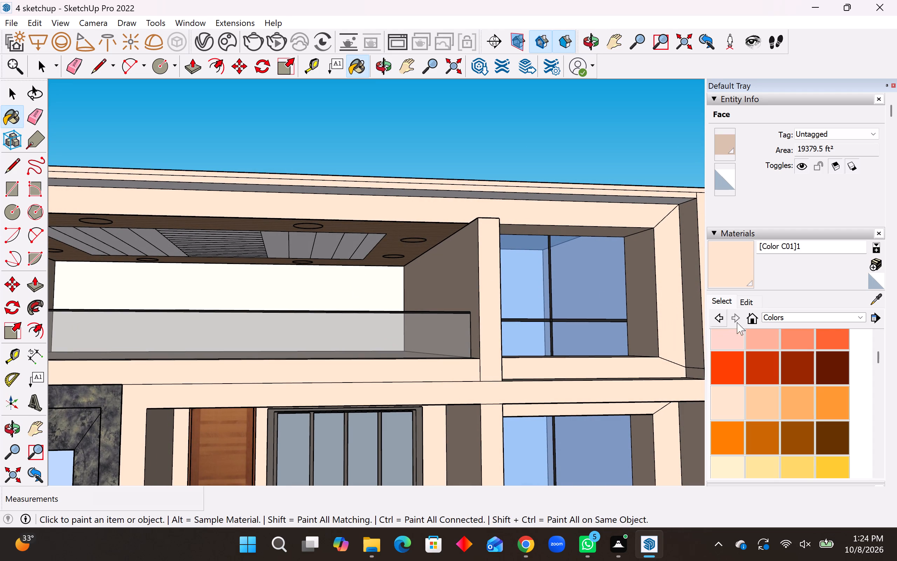
Darken the applied cream wall colour slightly by lowering its brightness in the colour wheel.
click(742, 302)
drag(785, 347, 785, 352)
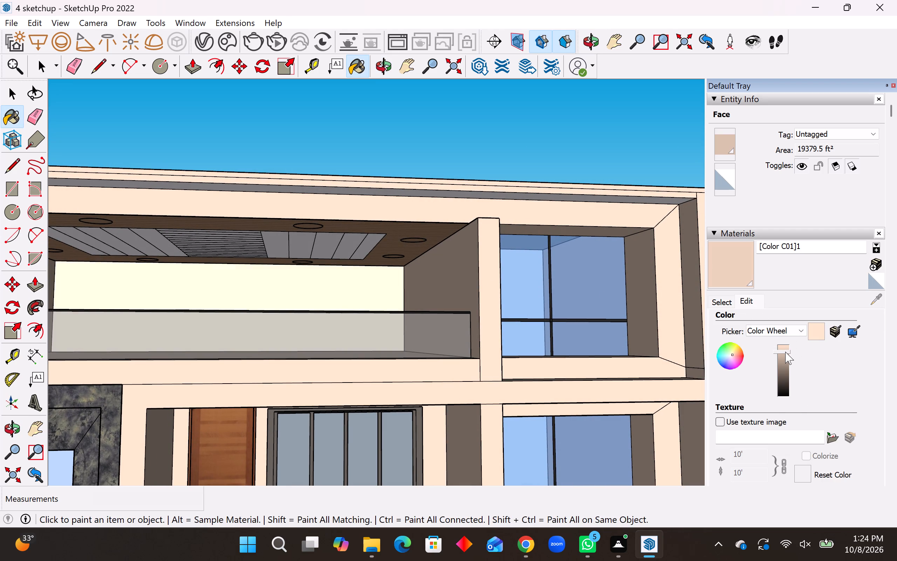
drag(785, 352, 786, 356)
Paint the grey underside of the top-floor front frame and the top of the balcony's dividing wall with the darkened cream.
middle_drag(492, 283, 542, 225)
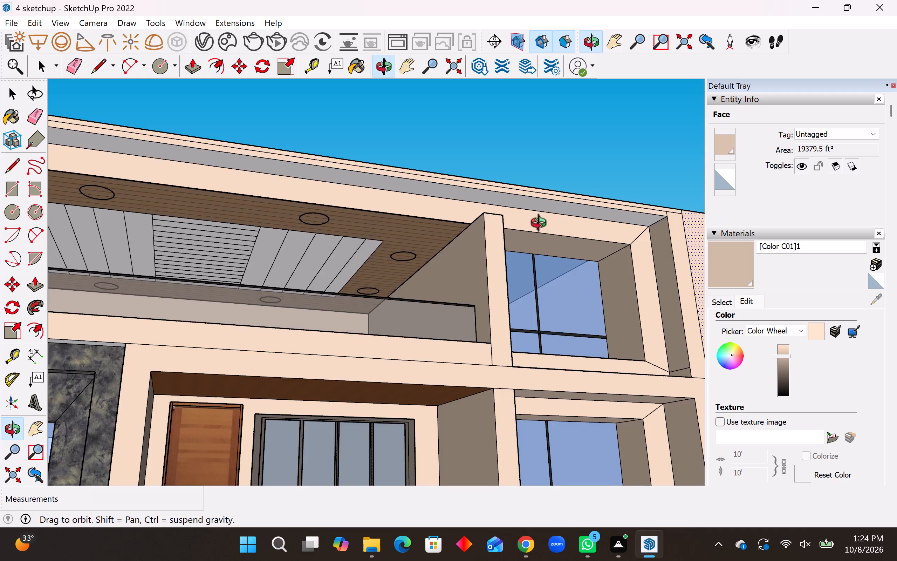
middle_drag(542, 225, 534, 201)
click(467, 193)
middle_drag(497, 230, 497, 266)
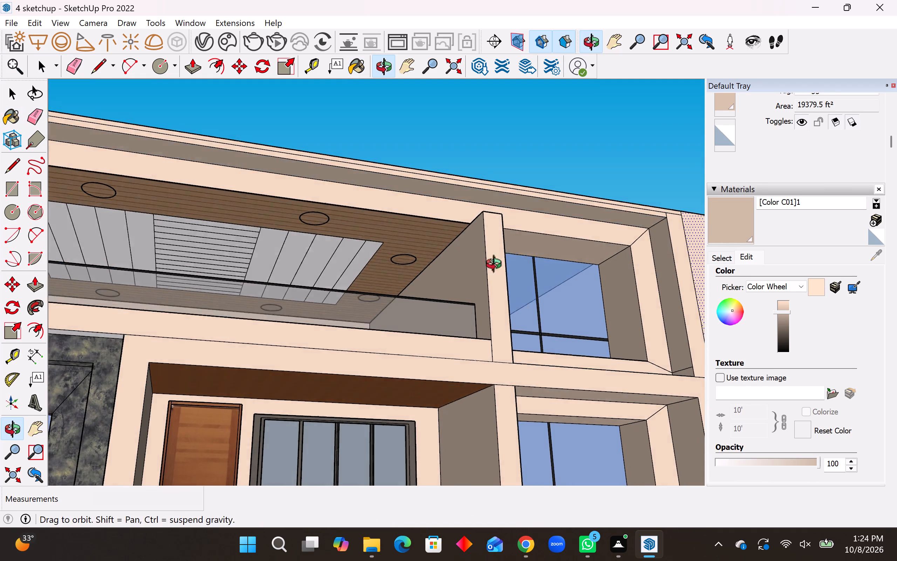
middle_drag(497, 266, 505, 434)
click(492, 244)
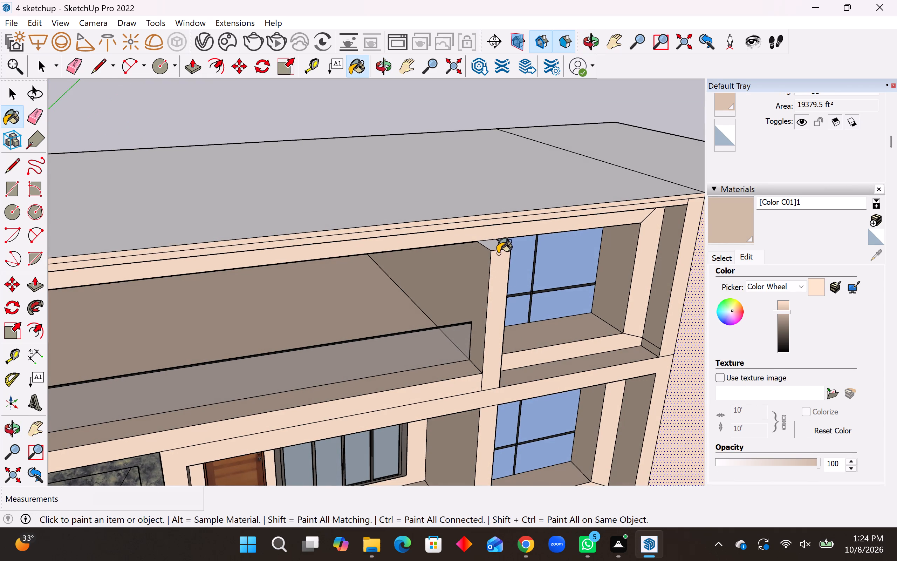
Paint the building's grey roof faces with the same darkened cream colour.
scroll(500, 254, down, 5)
scroll(525, 211, down, 5)
middle_drag(520, 240, 425, 215)
click(415, 204)
middle_drag(393, 235, 457, 225)
middle_drag(489, 227, 466, 274)
click(626, 192)
Paint the building's large white side wall and the white side strips of the upper balcony frame with the darkened cream.
middle_drag(438, 255, 705, 185)
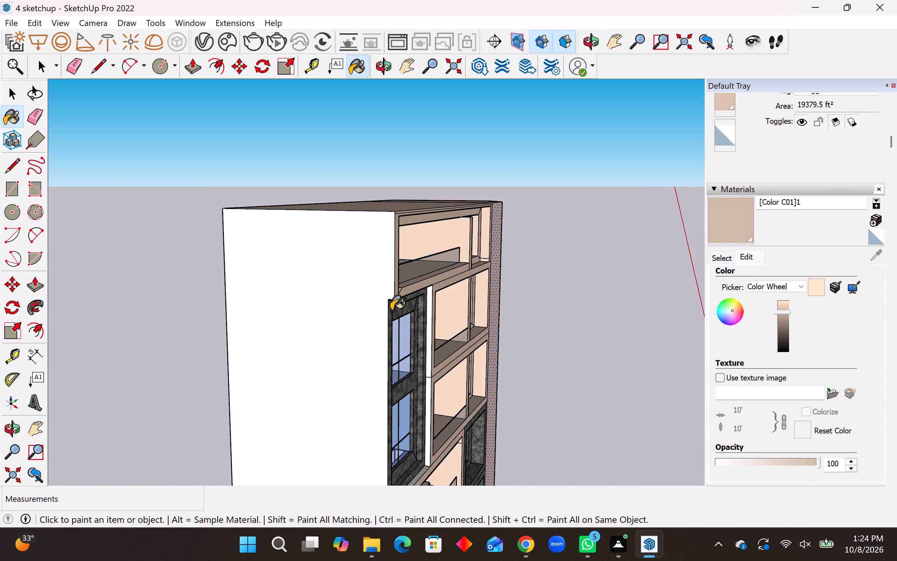
click(350, 307)
middle_drag(328, 305, 375, 294)
scroll(438, 327, up, 6)
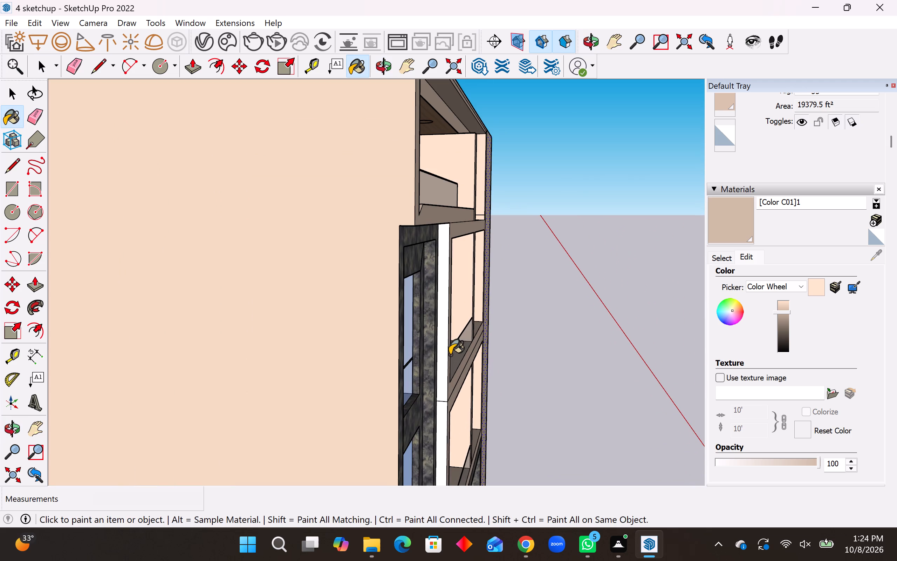
click(444, 355)
click(443, 426)
scroll(304, 332, down, 5)
scroll(356, 409, down, 2)
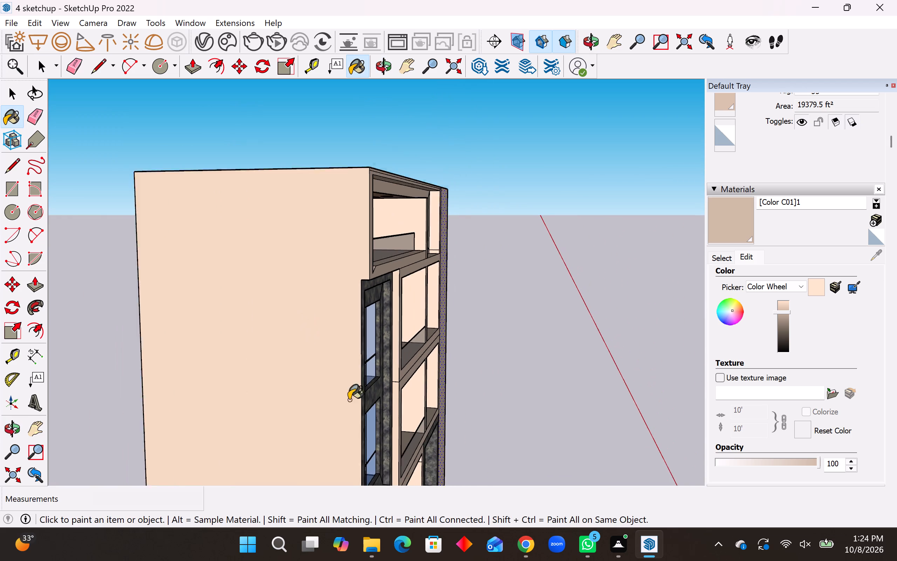
Paint the remaining white frame faces directly below and above the upper stone-clad window block with the darkened cream.
scroll(349, 400, down, 3)
middle_drag(397, 475, 348, 417)
scroll(344, 388, down, 5)
scroll(365, 431, up, 5)
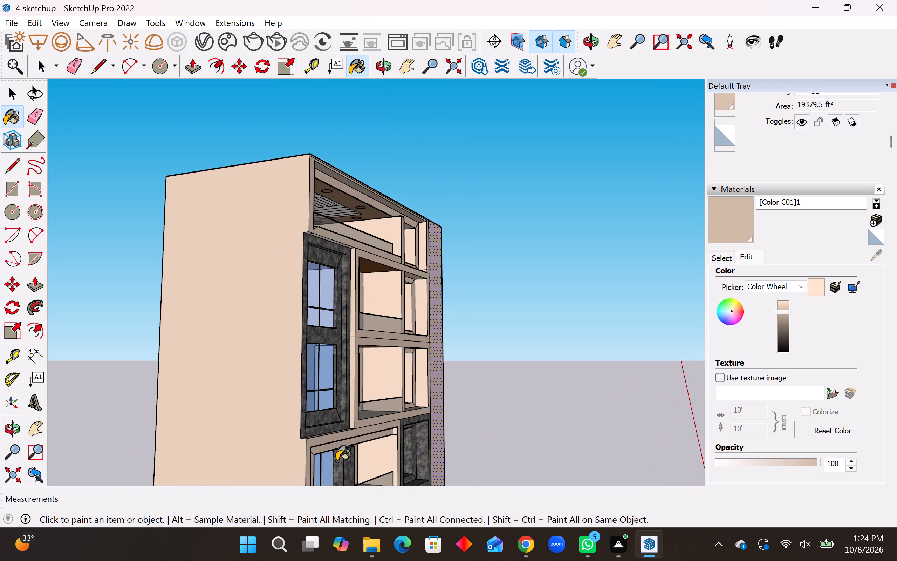
scroll(336, 461, up, 4)
middle_drag(331, 468, 332, 476)
middle_drag(333, 484, 334, 494)
middle_drag(331, 452, 341, 498)
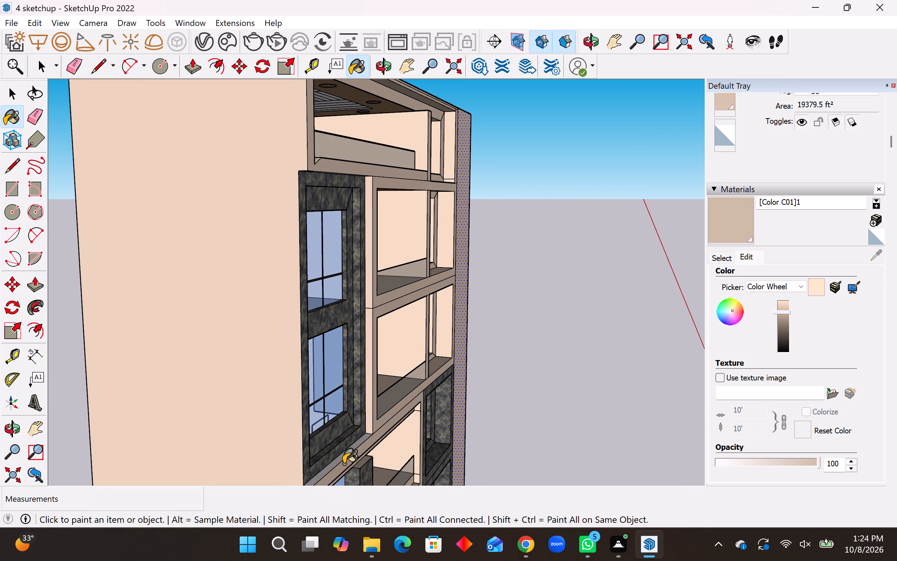
click(343, 455)
scroll(234, 441, down, 4)
middle_drag(227, 427, 357, 387)
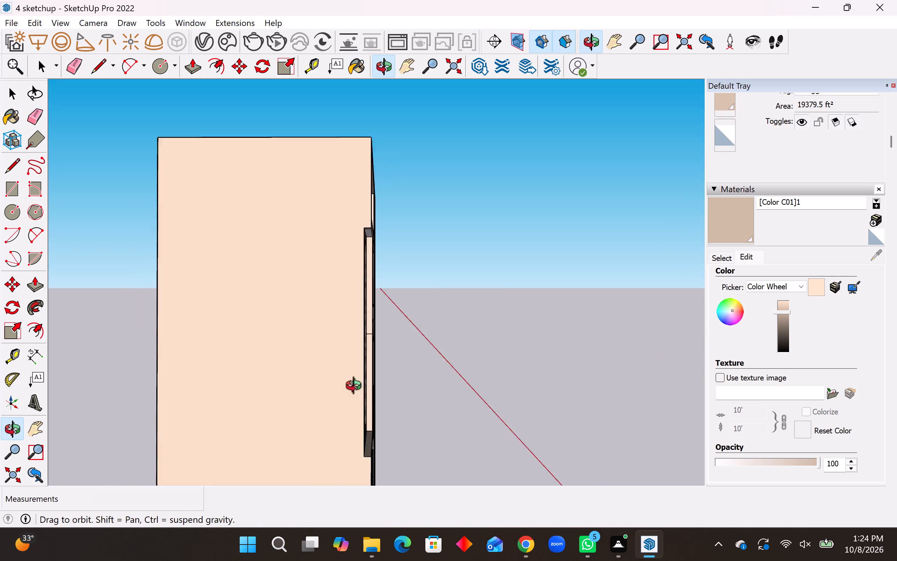
middle_drag(357, 387, 551, 387)
middle_drag(397, 399, 43, 280)
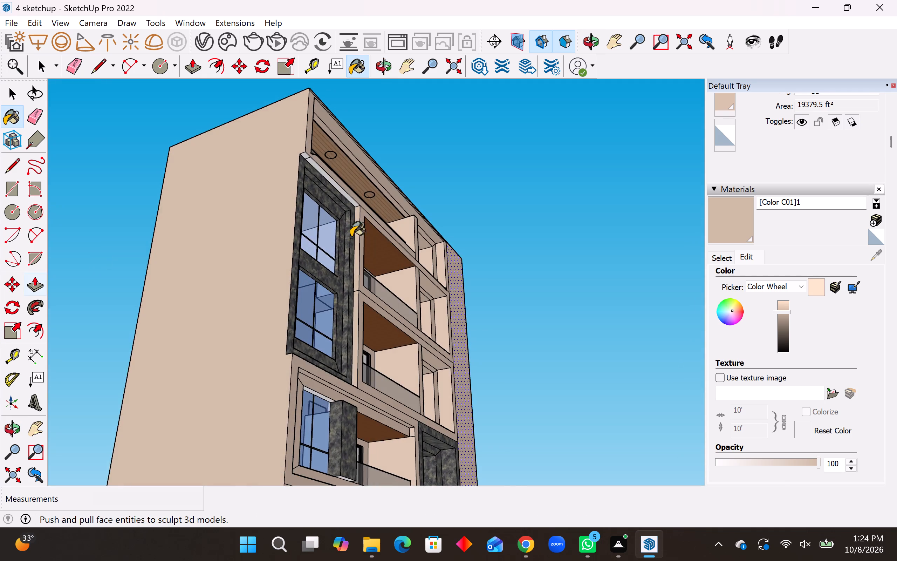
scroll(362, 218, up, 4)
click(343, 192)
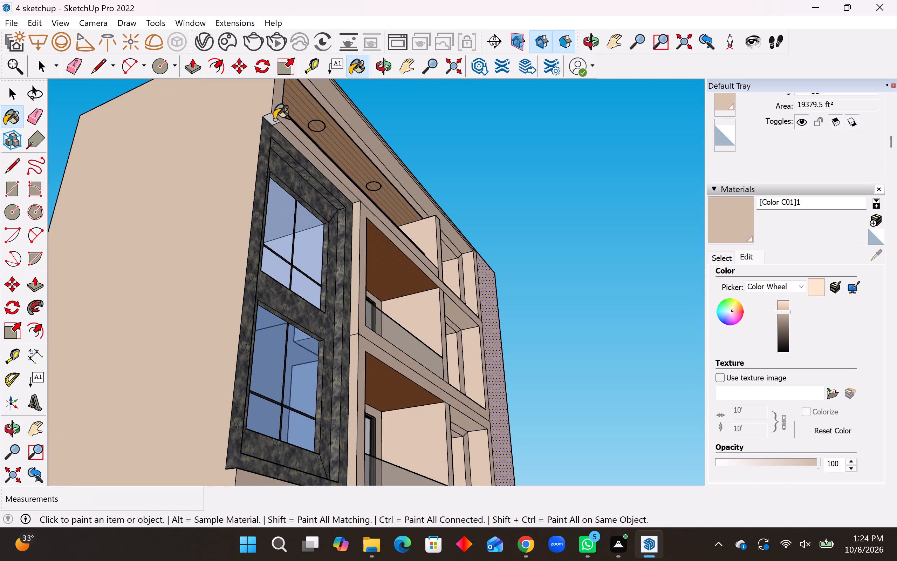
click(273, 120)
Paint the leftover faces by the stone columns and above the window inside the two lower balcony frames with the darkened cream.
scroll(156, 144, down, 8)
middle_drag(349, 266, 384, 346)
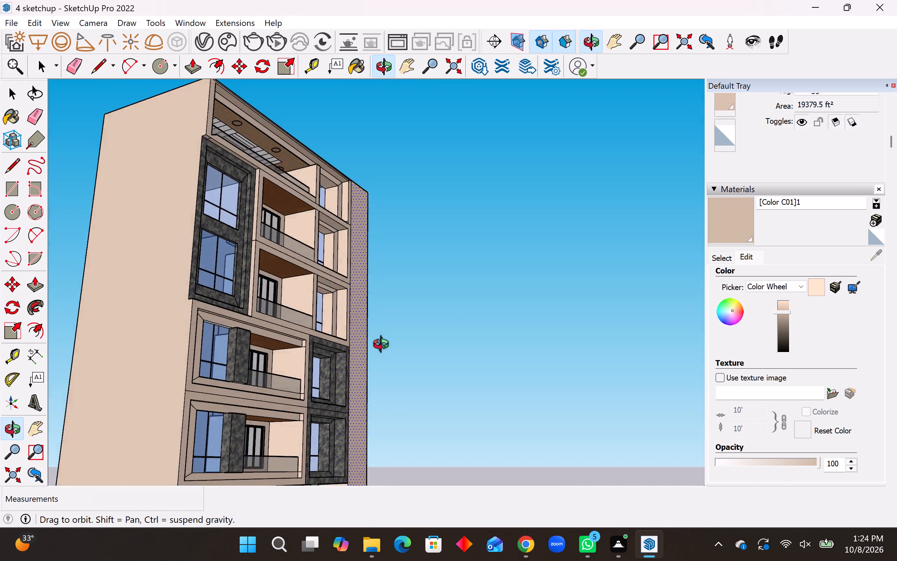
middle_drag(384, 346, 432, 270)
scroll(199, 424, up, 4)
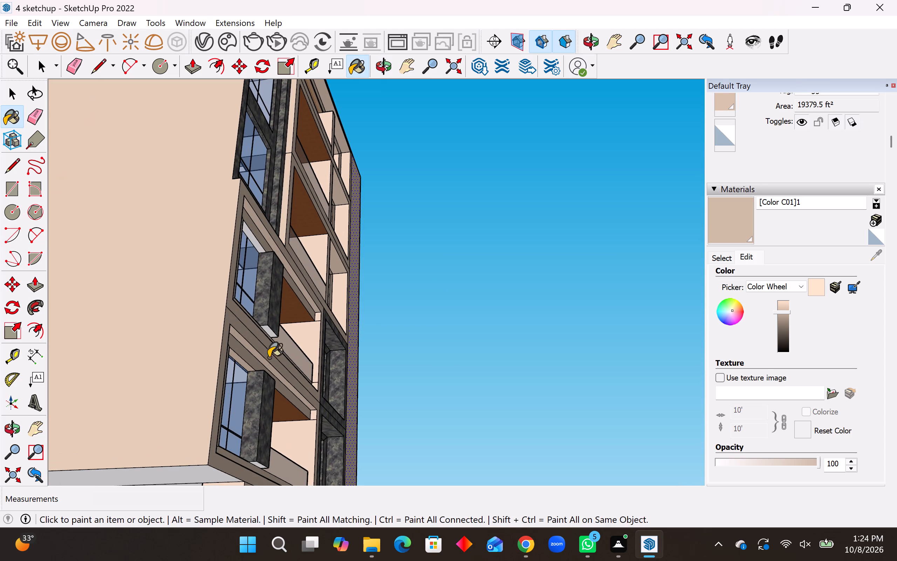
click(267, 330)
click(255, 467)
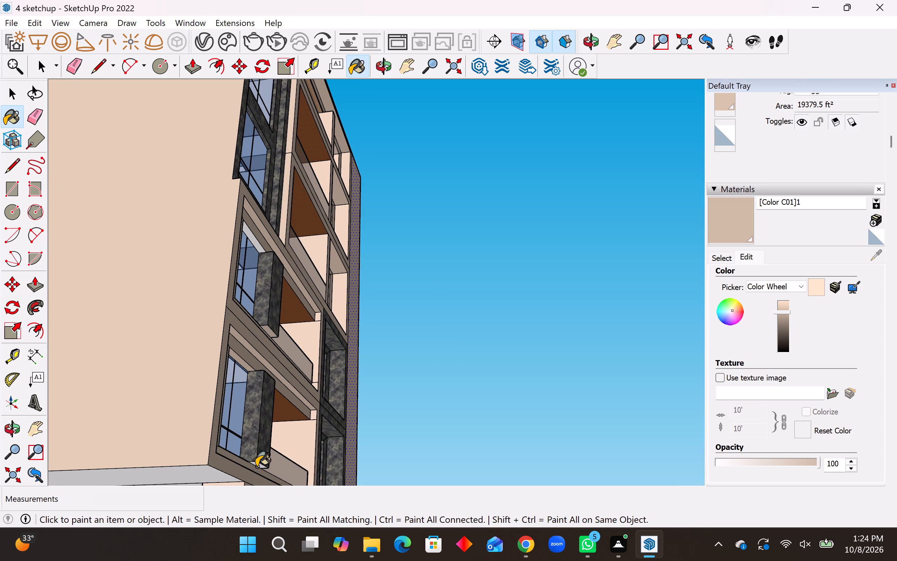
click(257, 464)
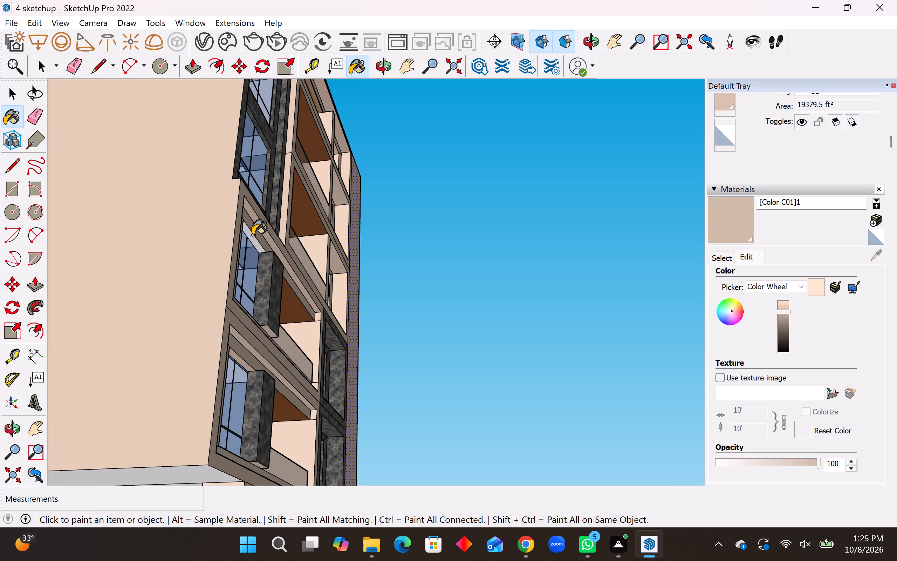
click(251, 236)
Examine the painted building from below, from the side and from the front for unpainted faces.
middle_drag(285, 346, 263, 269)
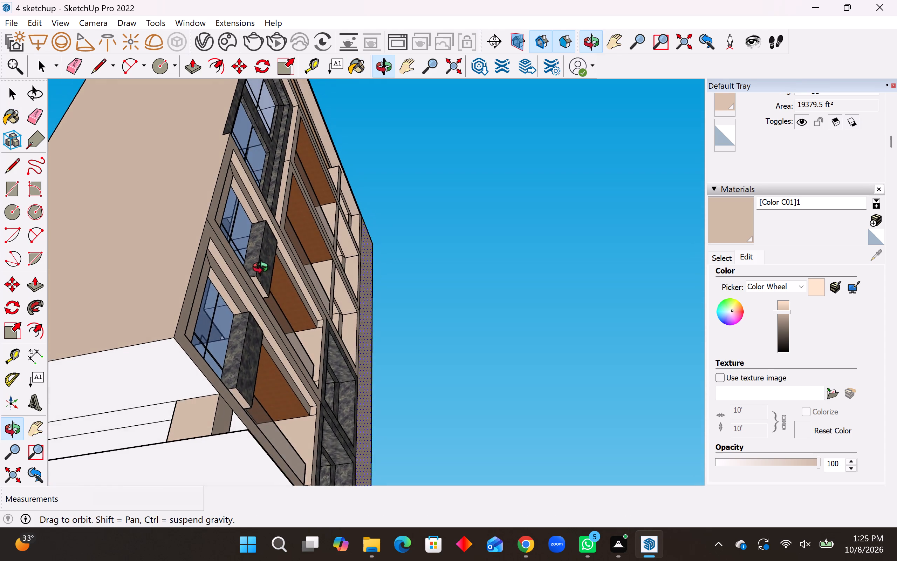
middle_drag(263, 269, 0, 362)
scroll(216, 291, down, 10)
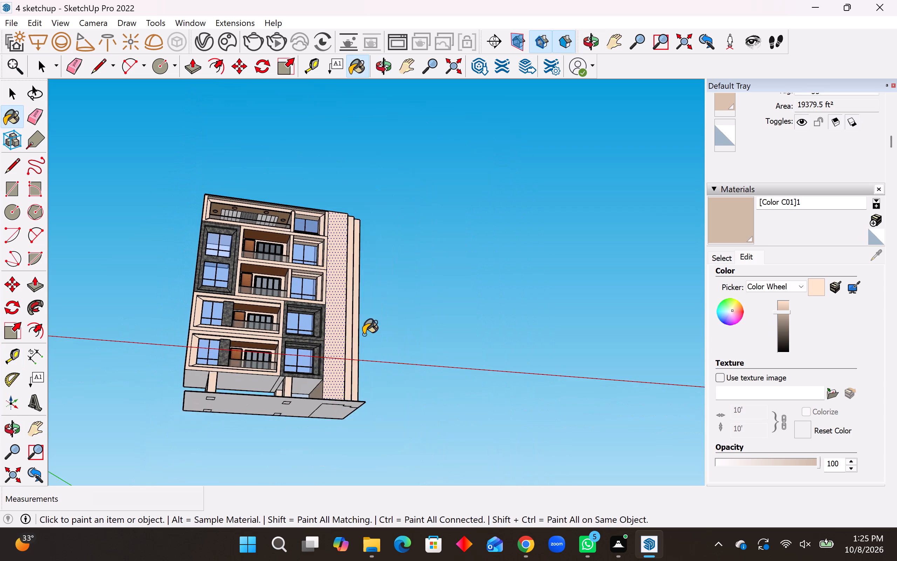
middle_drag(356, 334, 358, 242)
scroll(320, 340, up, 9)
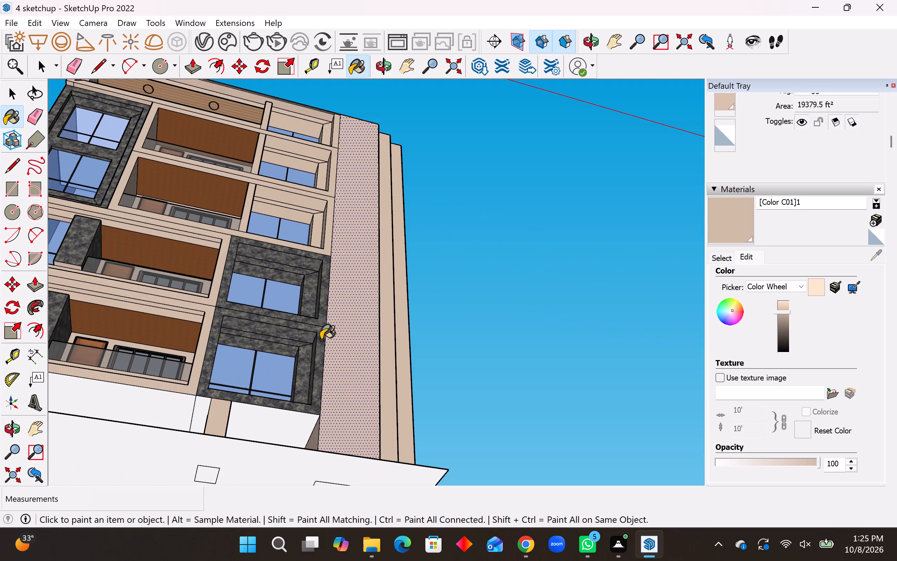
middle_drag(314, 225, 63, 366)
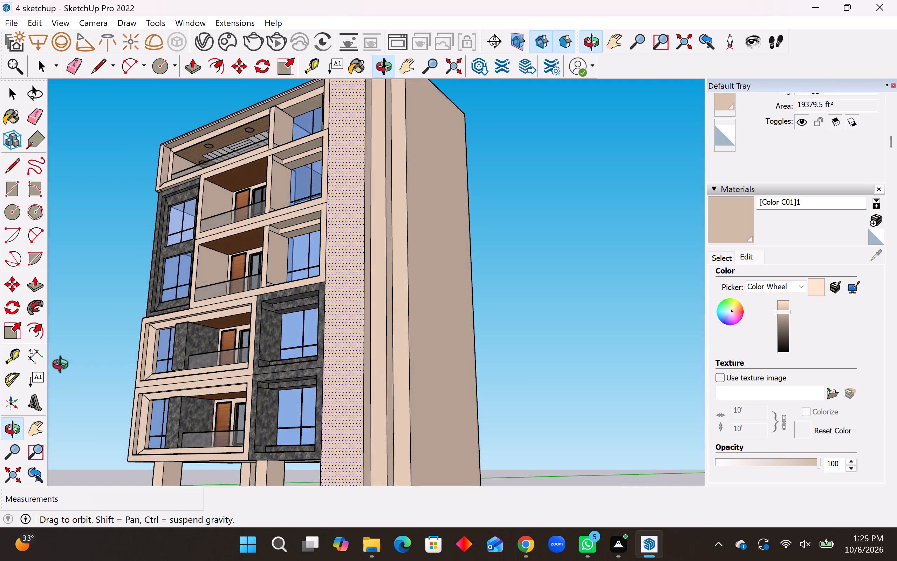
middle_drag(63, 366, 176, 484)
middle_drag(289, 234, 159, 214)
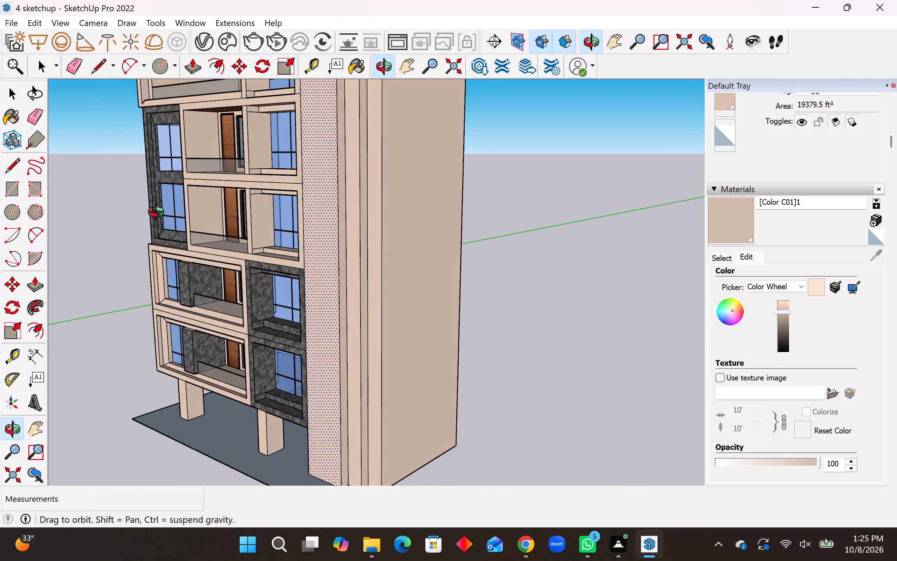
middle_drag(159, 214, 355, 250)
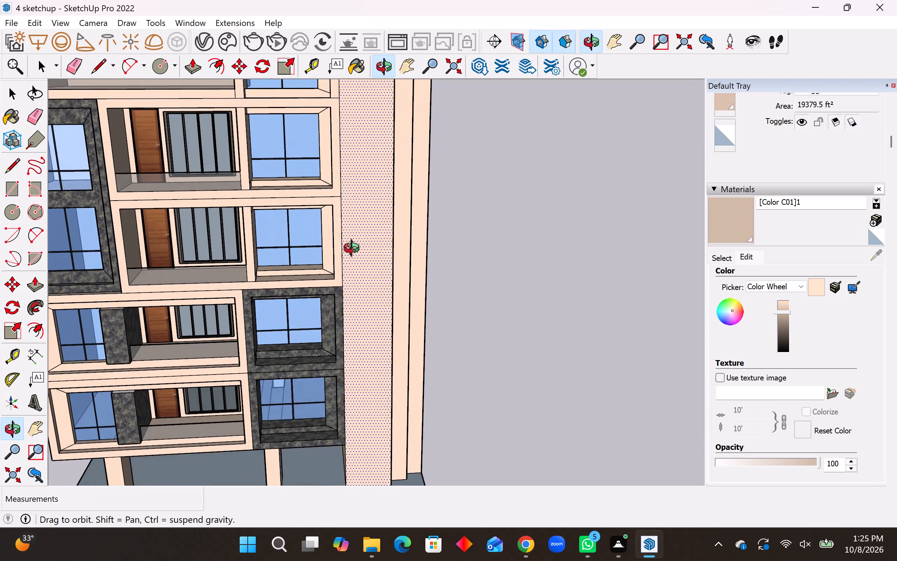
middle_drag(355, 250, 320, 212)
scroll(450, 255, down, 9)
Leave painting and clear the selection of the tall front wall.
key(space)
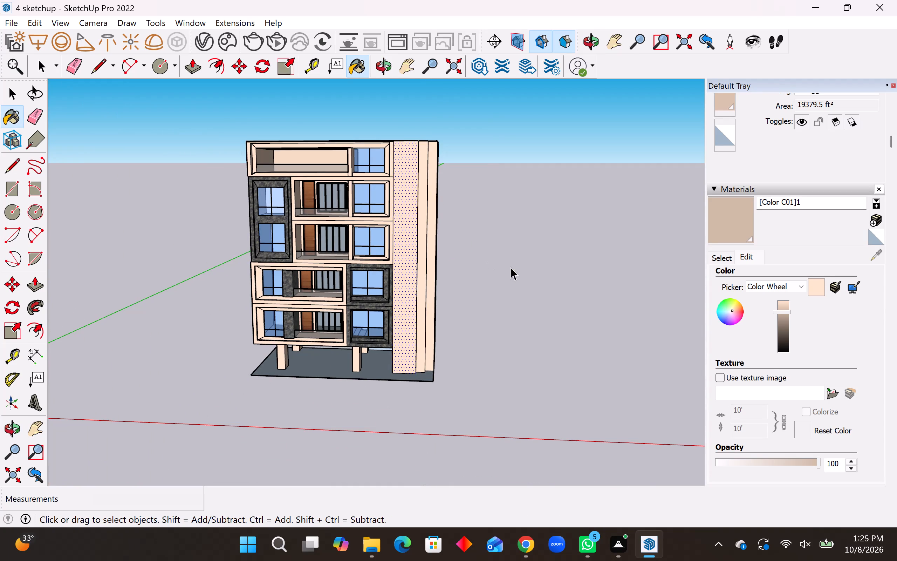
click(509, 267)
Import the Plant model from the Downloads folder and place it on the tall plain front wall beside the windows.
middle_drag(385, 249, 412, 223)
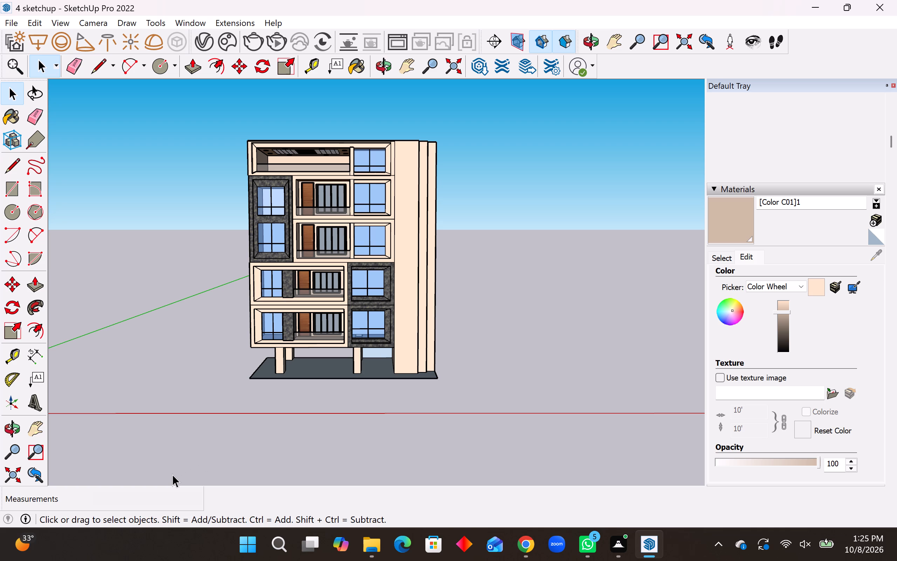
scroll(302, 143, up, 8)
click(13, 25)
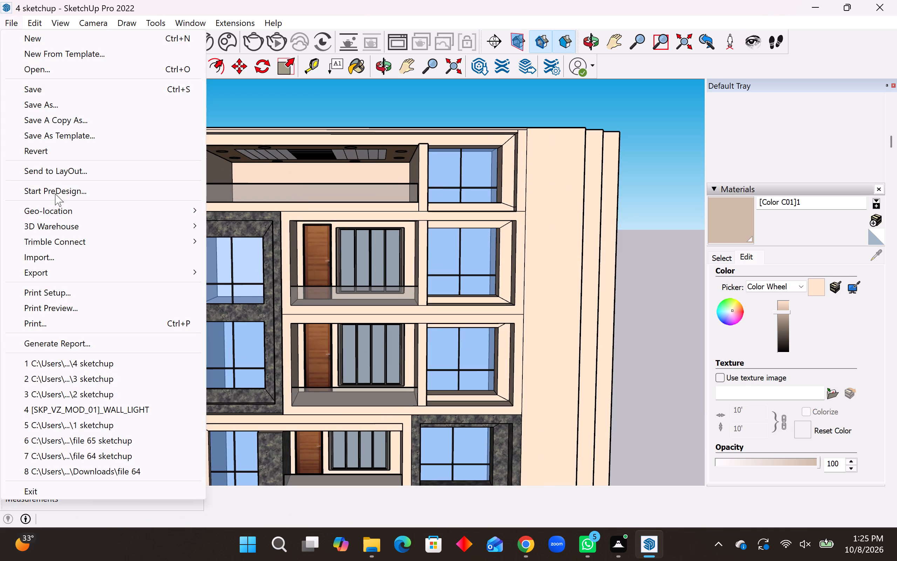
click(57, 254)
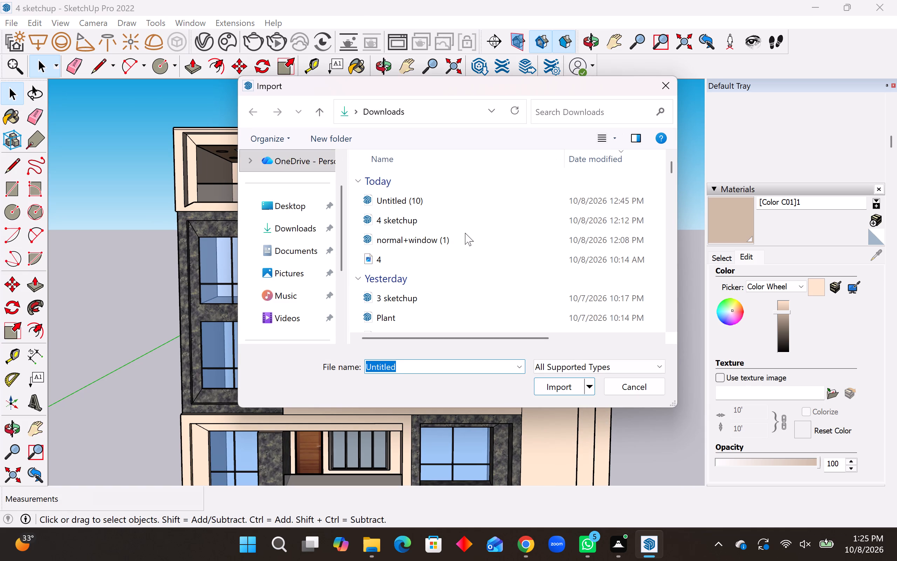
scroll(411, 281, down, 1)
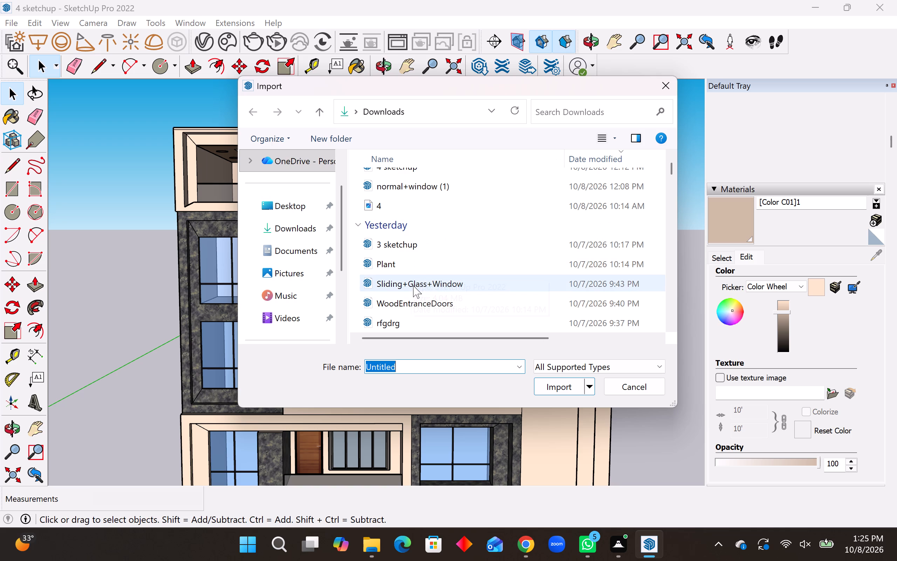
click(409, 265)
click(549, 387)
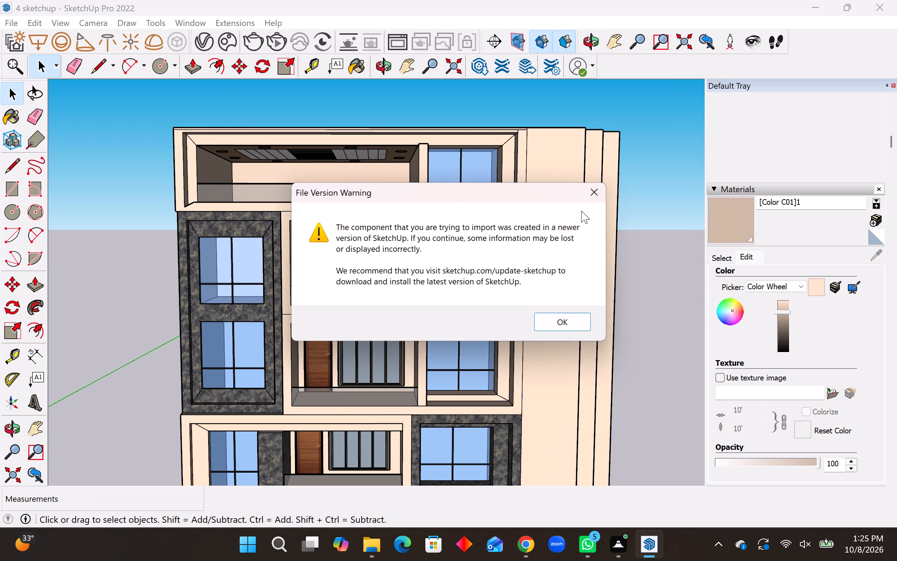
click(589, 195)
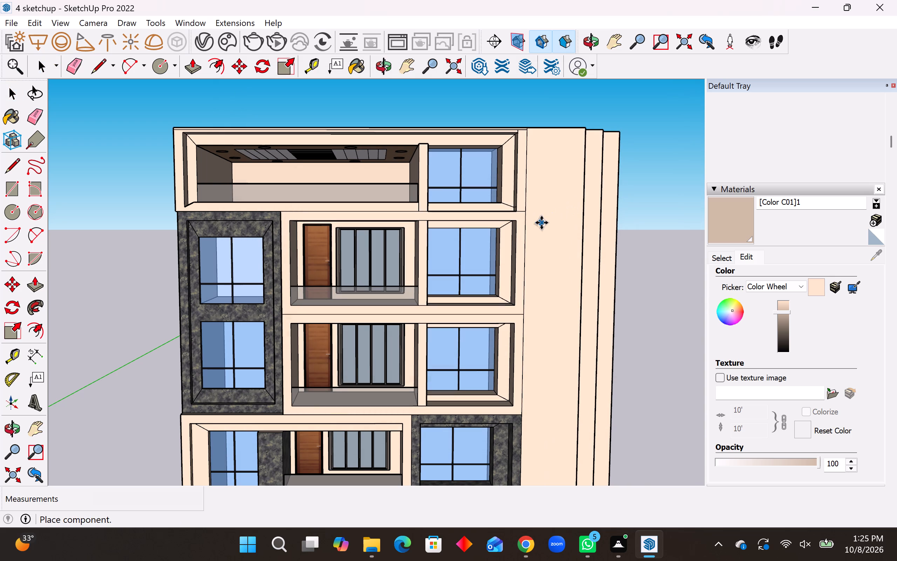
click(541, 223)
Examine the building around the placed Plant component and clear the selection.
middle_drag(548, 260, 530, 339)
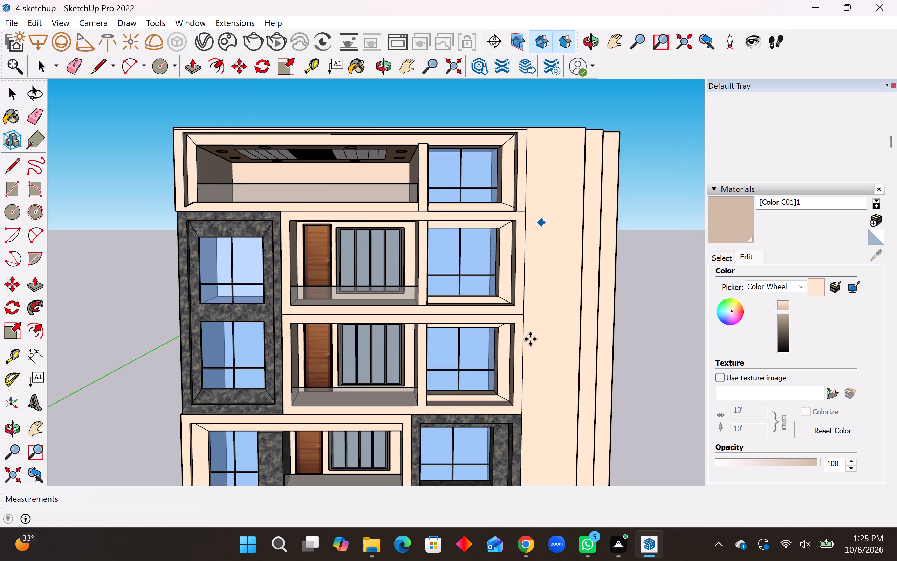
middle_drag(541, 220, 543, 280)
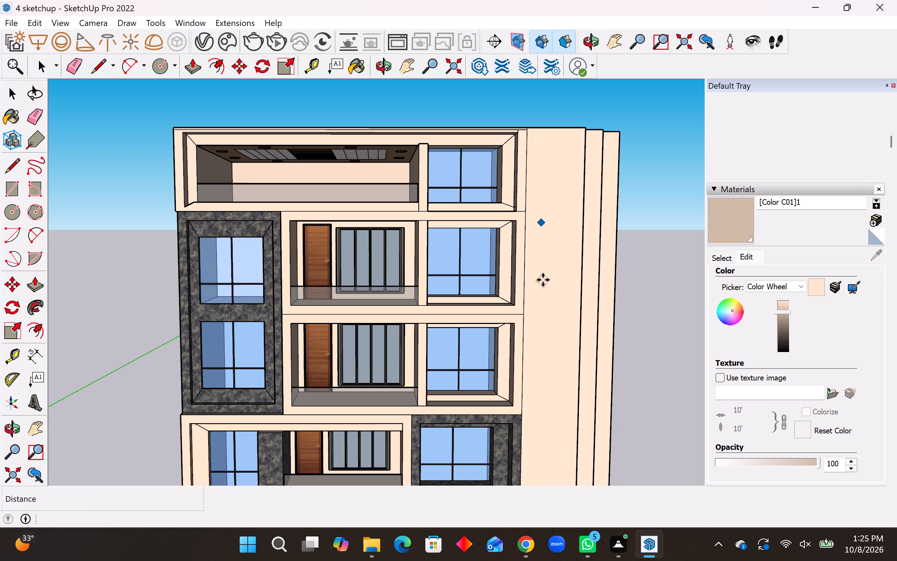
middle_drag(543, 280, 543, 306)
middle_drag(529, 236, 458, 273)
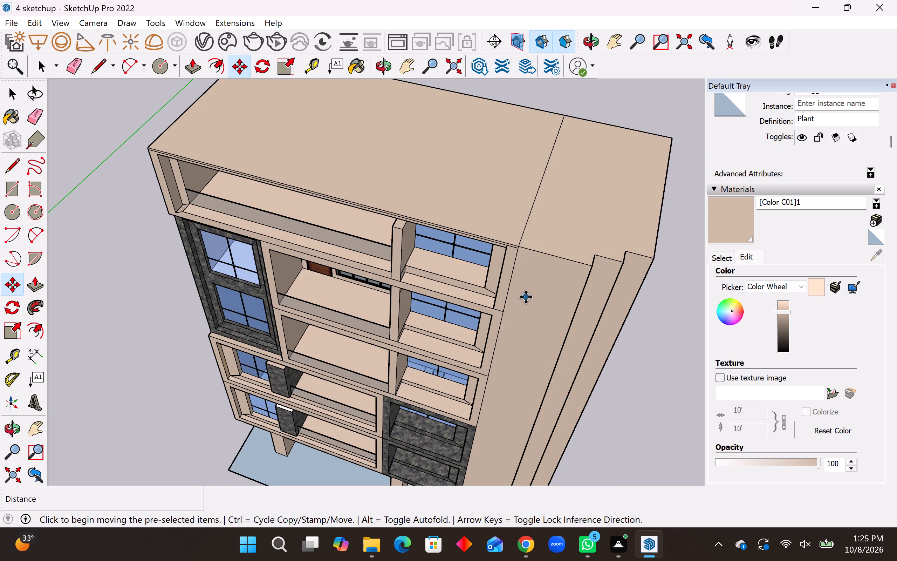
middle_drag(516, 302, 415, 296)
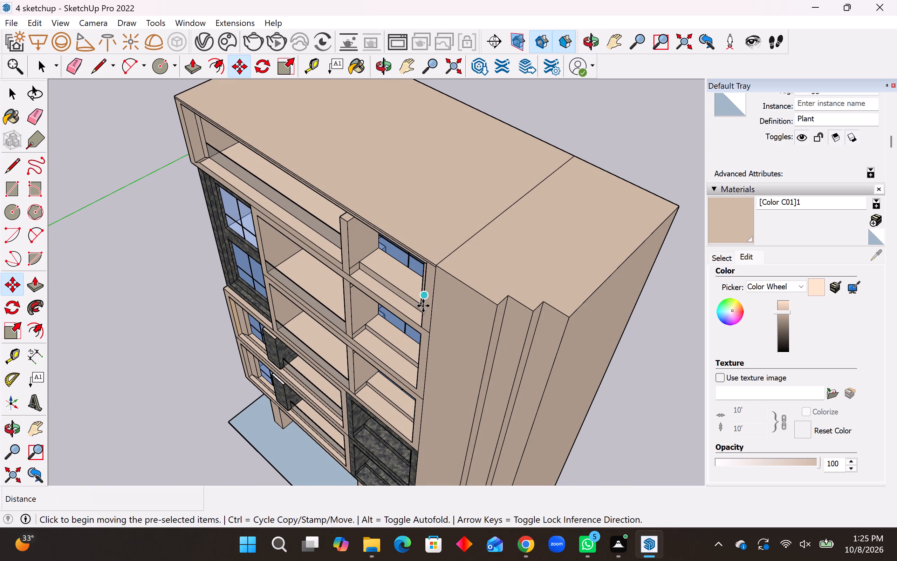
middle_drag(453, 322, 650, 251)
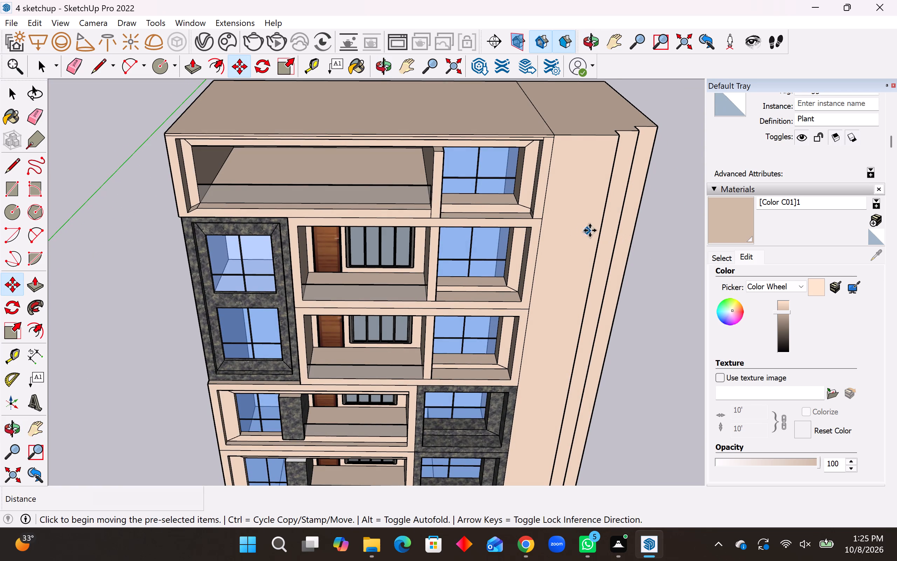
key(Escape)
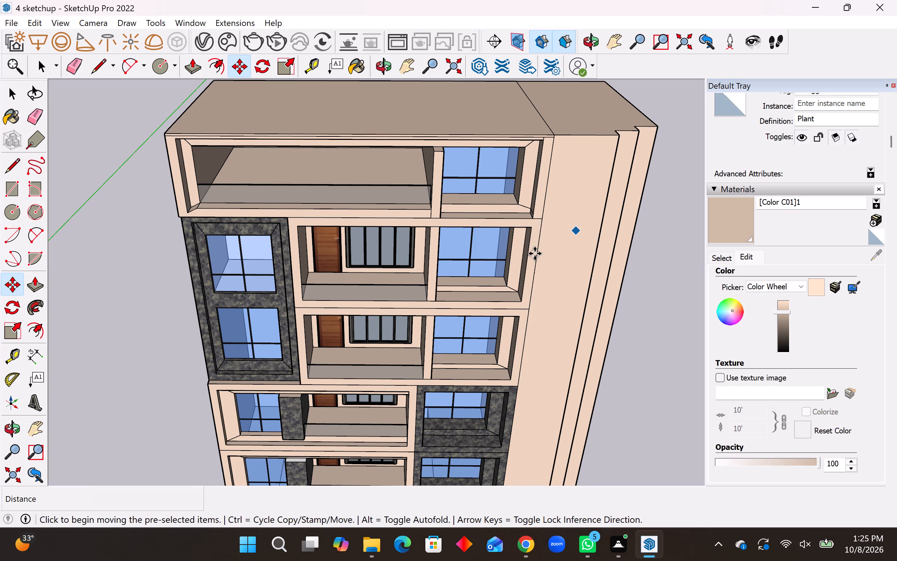
key(space)
key(space)
click(658, 284)
scroll(486, 327, down, 10)
middle_drag(423, 248, 427, 86)
middle_drag(423, 206, 412, 171)
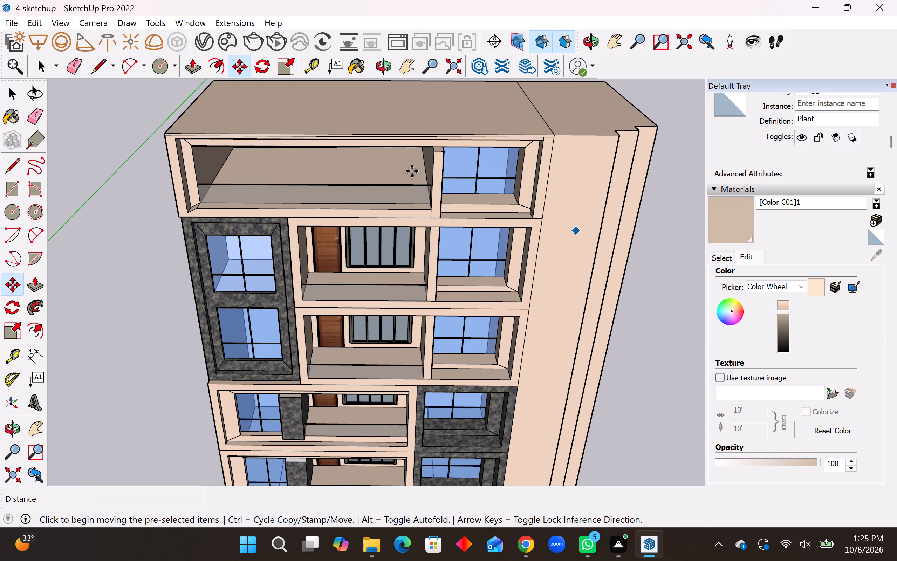
middle_drag(412, 171, 405, 110)
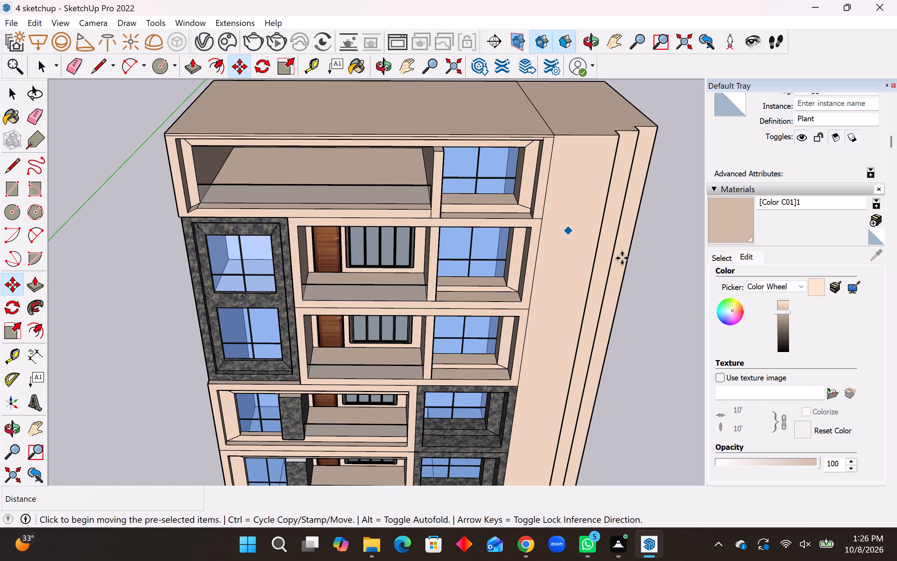
key(space)
click(664, 264)
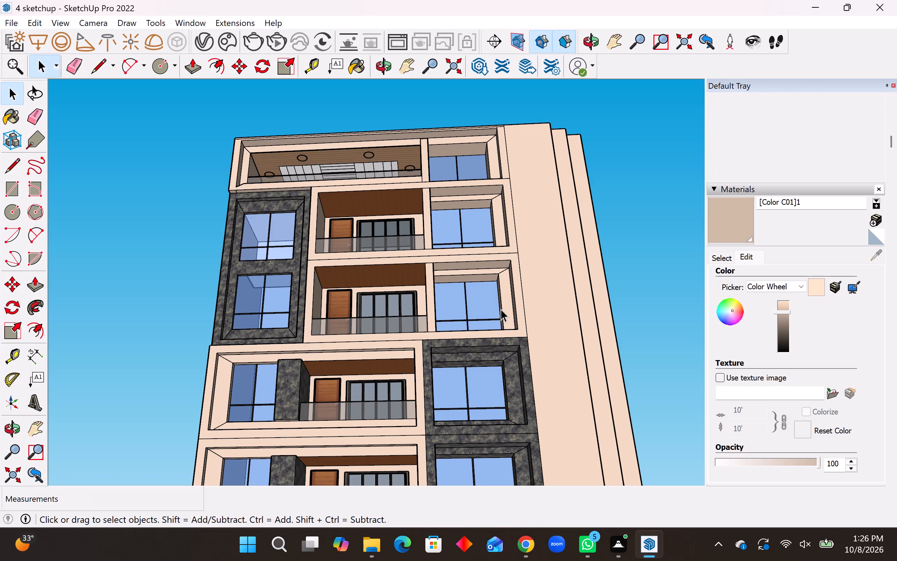
Save the building model.
scroll(428, 202, down, 9)
middle_drag(424, 248, 405, 423)
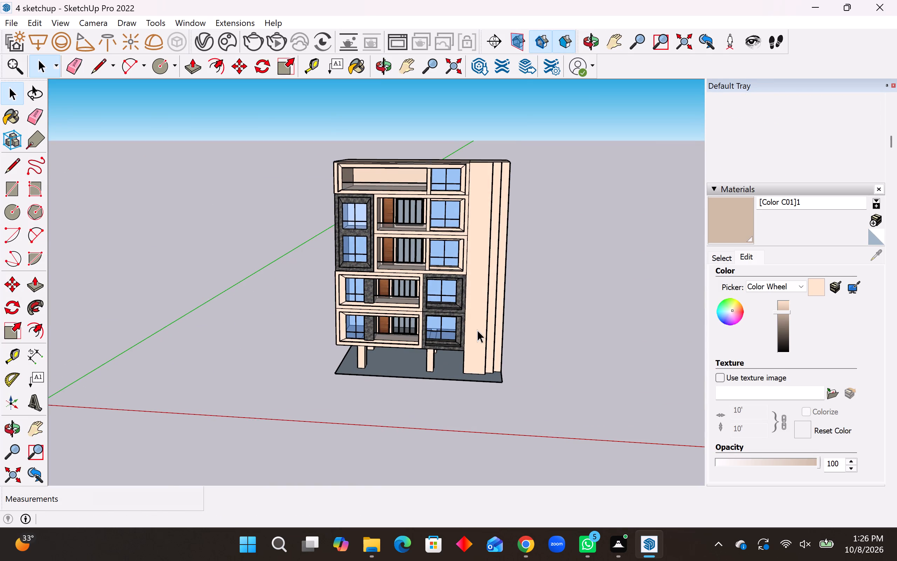
scroll(477, 329, up, 4)
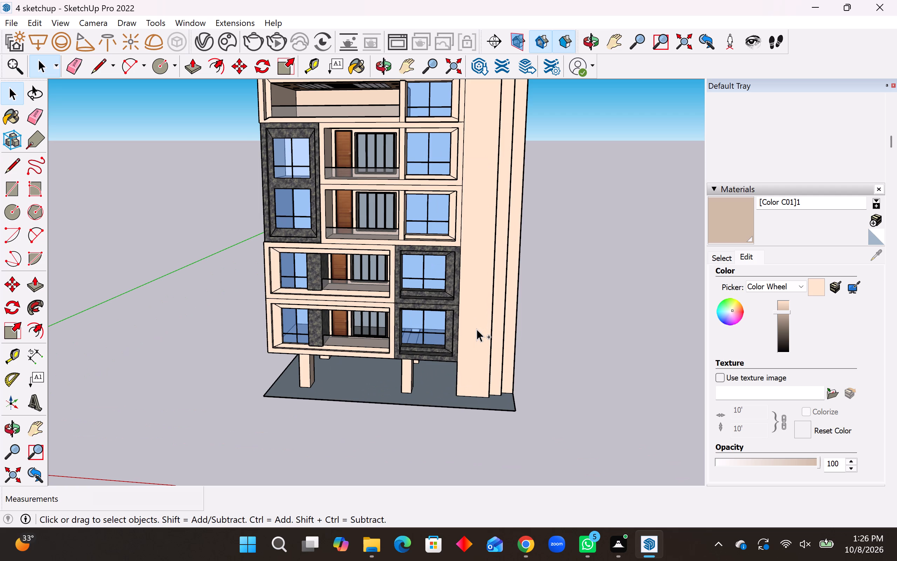
key(ctrl+s)
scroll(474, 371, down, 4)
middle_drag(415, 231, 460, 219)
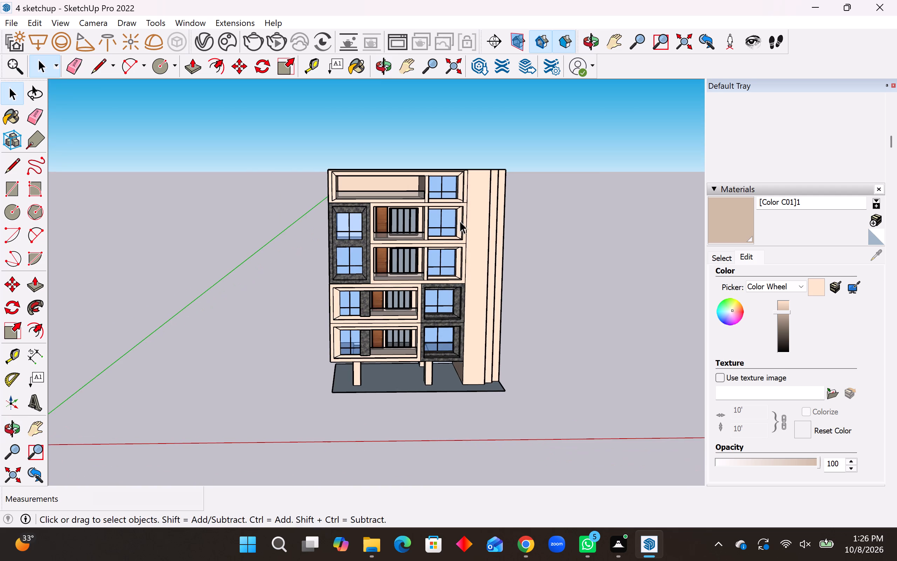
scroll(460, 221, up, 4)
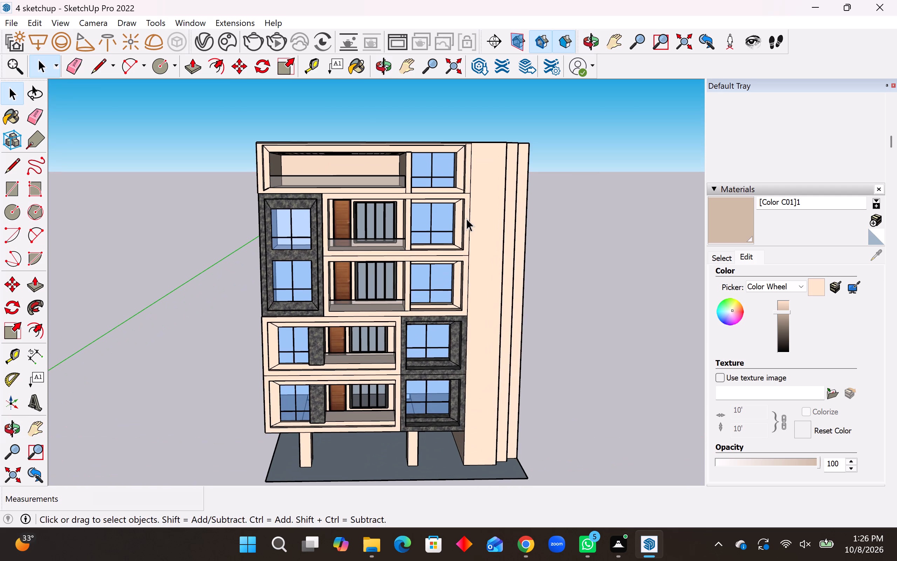
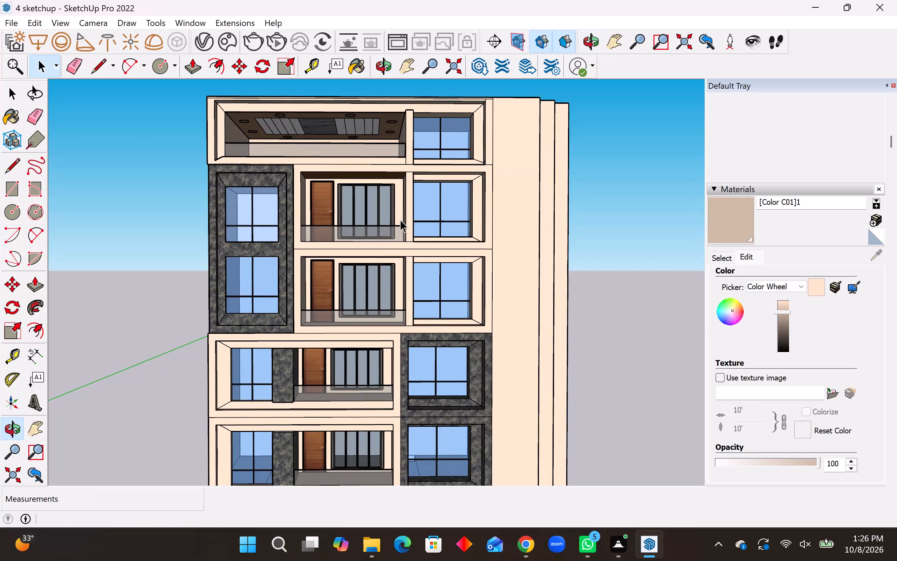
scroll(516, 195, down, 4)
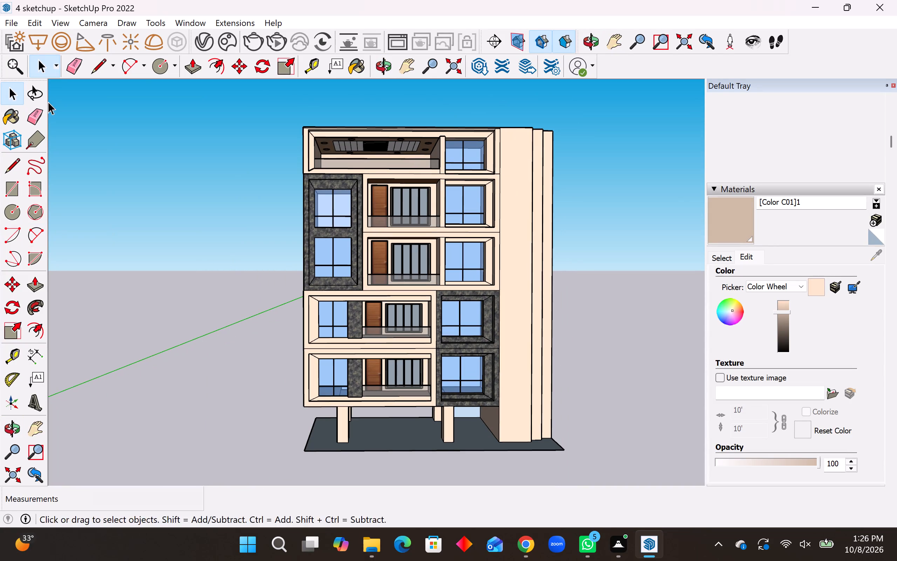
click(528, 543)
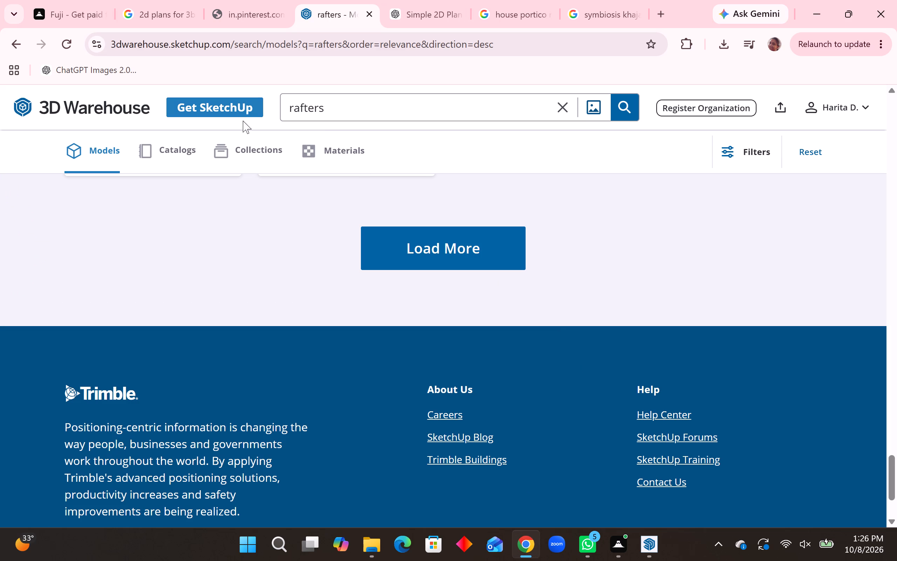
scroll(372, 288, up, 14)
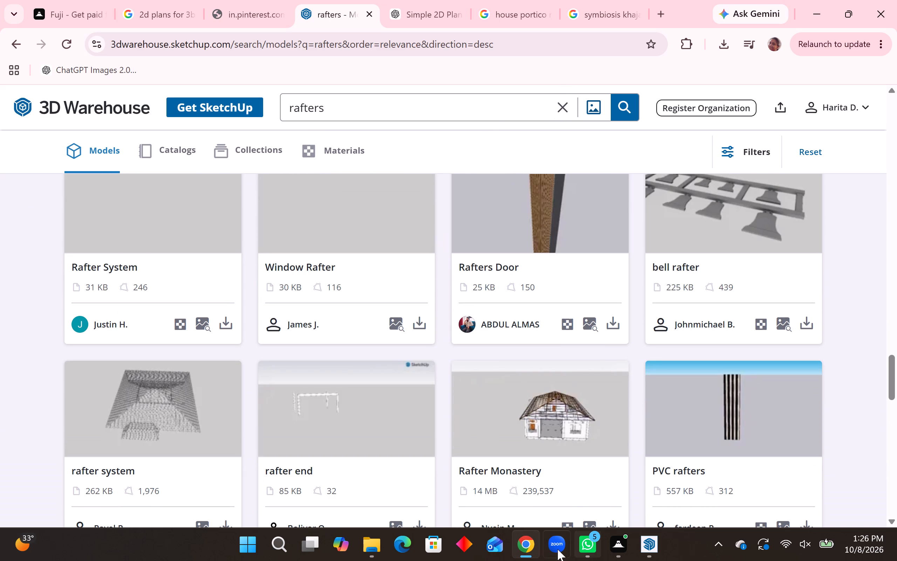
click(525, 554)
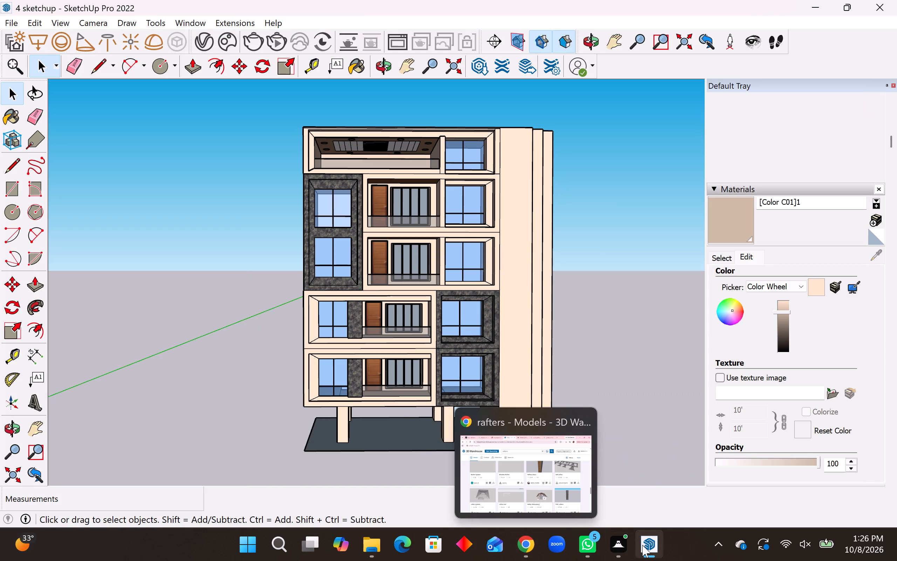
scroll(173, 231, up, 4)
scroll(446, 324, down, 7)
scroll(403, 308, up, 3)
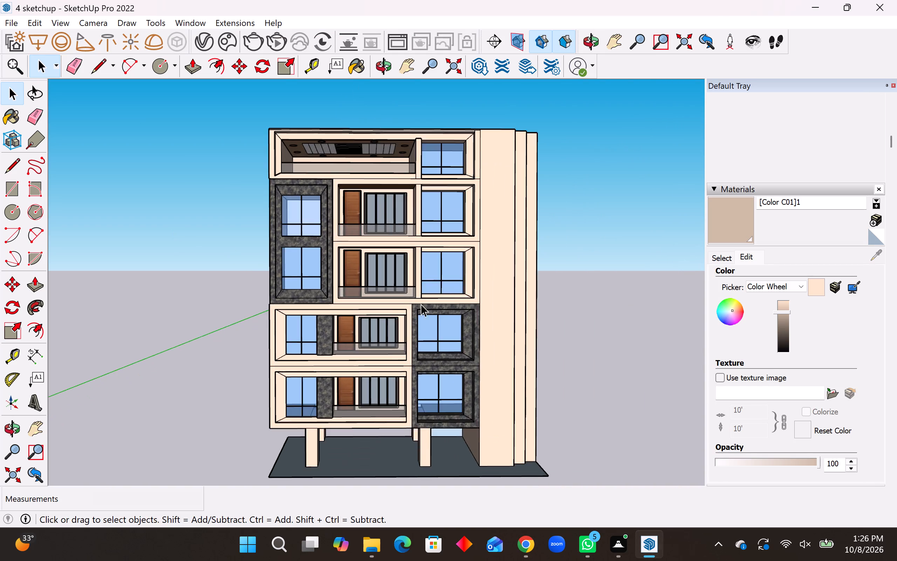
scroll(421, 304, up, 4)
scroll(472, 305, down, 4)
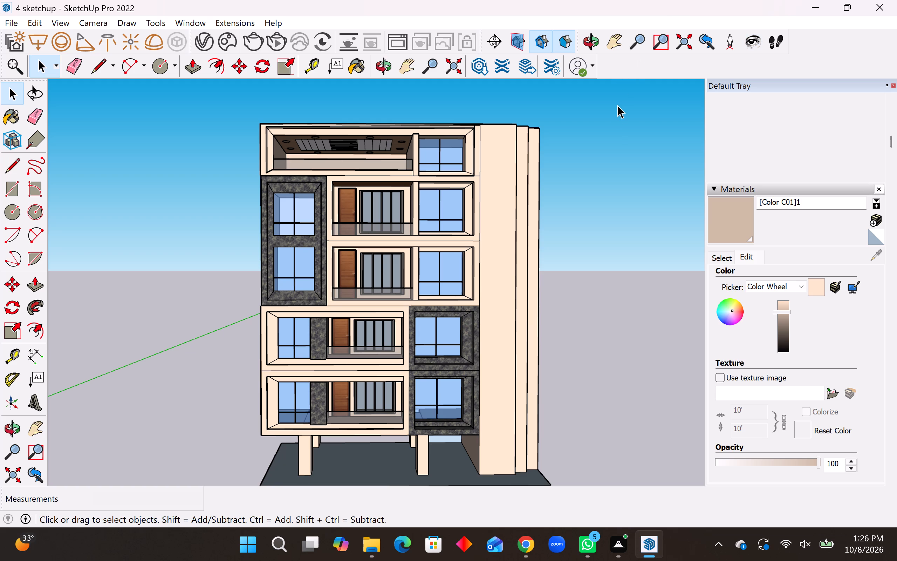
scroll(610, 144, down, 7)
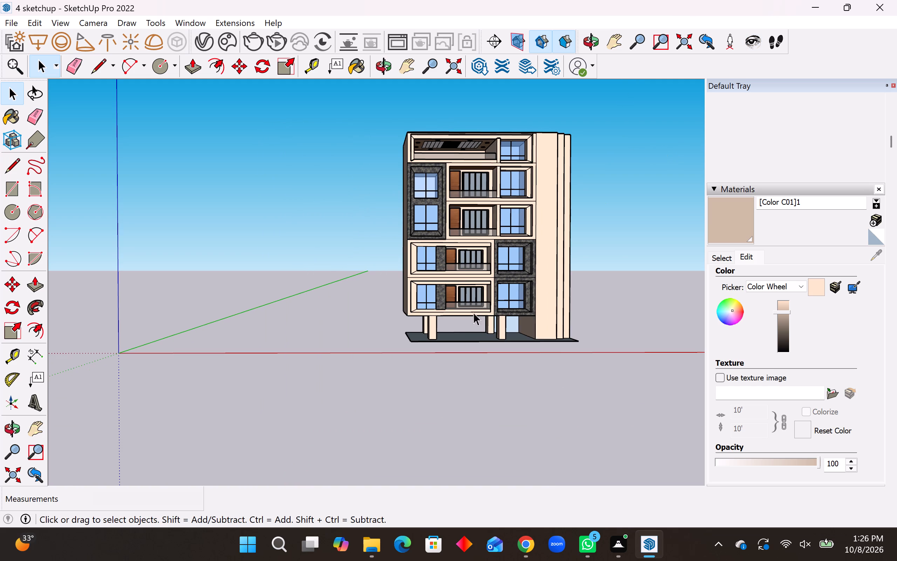
Extend the ground slab at the balcony end of the building with an adjoining rectangle about 190' 11" by 51' 2".
scroll(470, 338, up, 8)
middle_drag(373, 321, 416, 329)
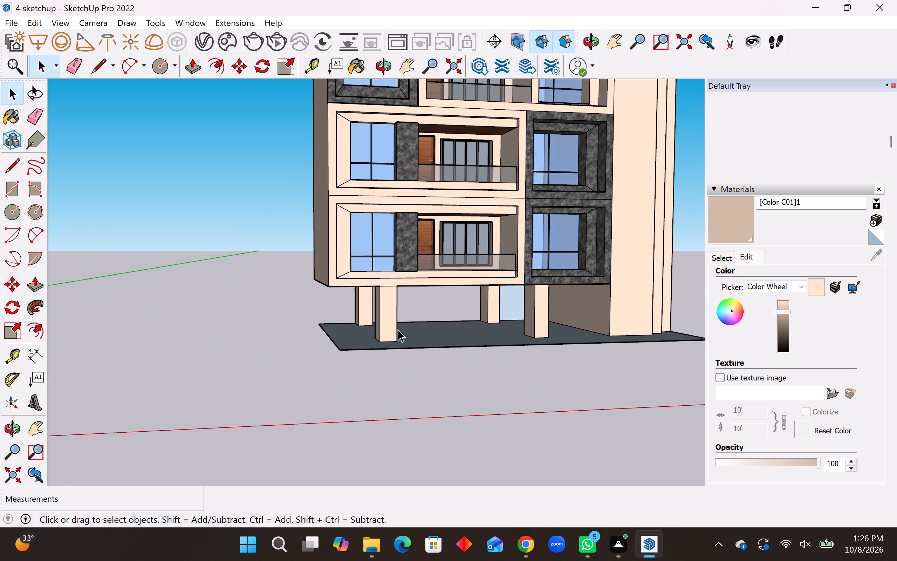
click(5, 163)
middle_drag(372, 296, 416, 385)
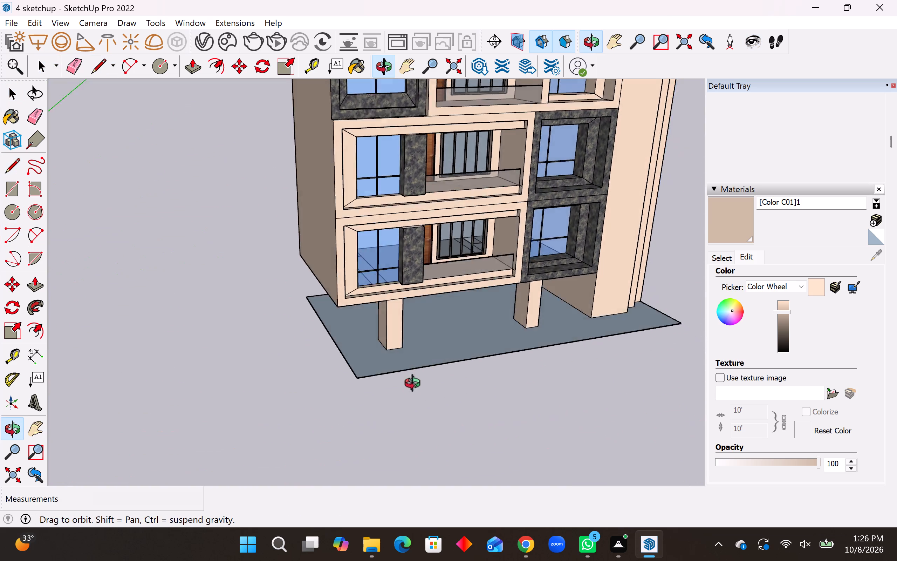
middle_drag(416, 385, 819, 417)
click(283, 377)
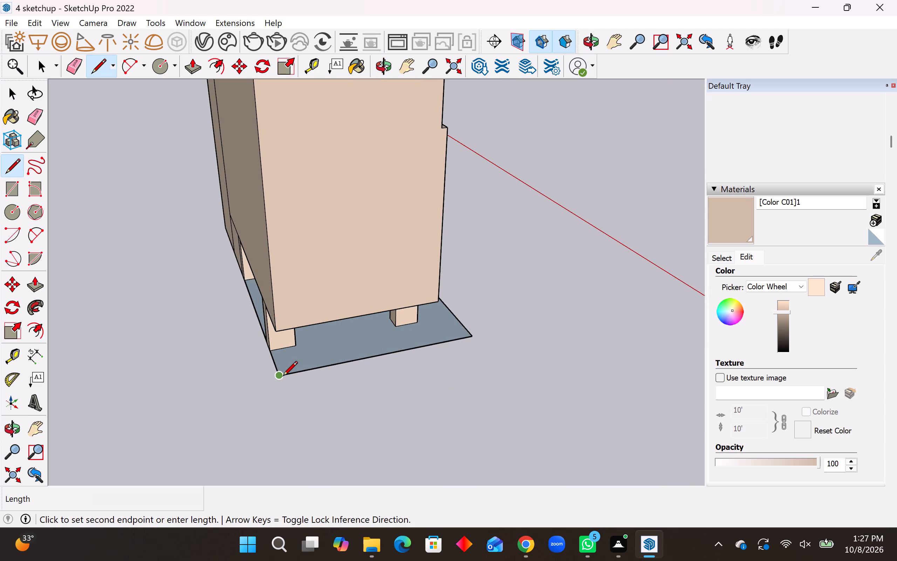
click(12, 192)
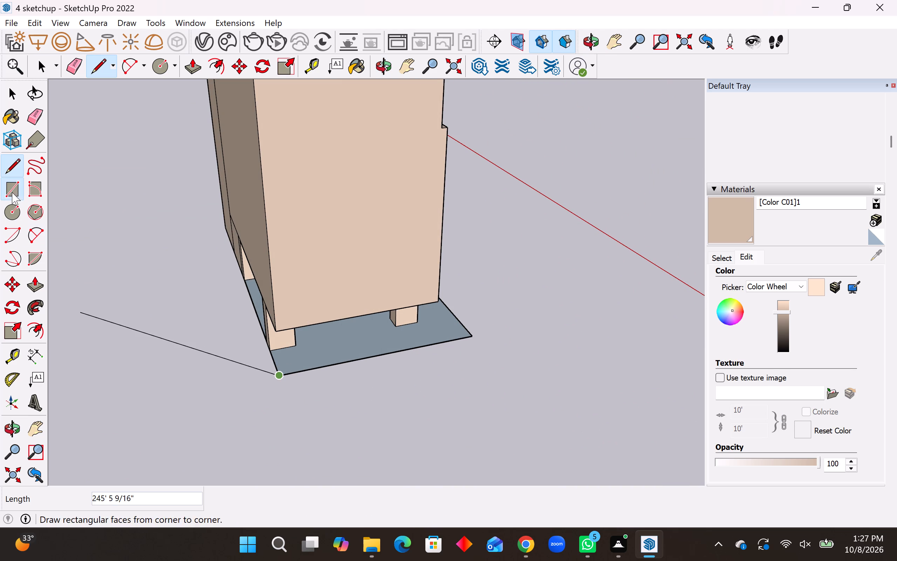
click(280, 378)
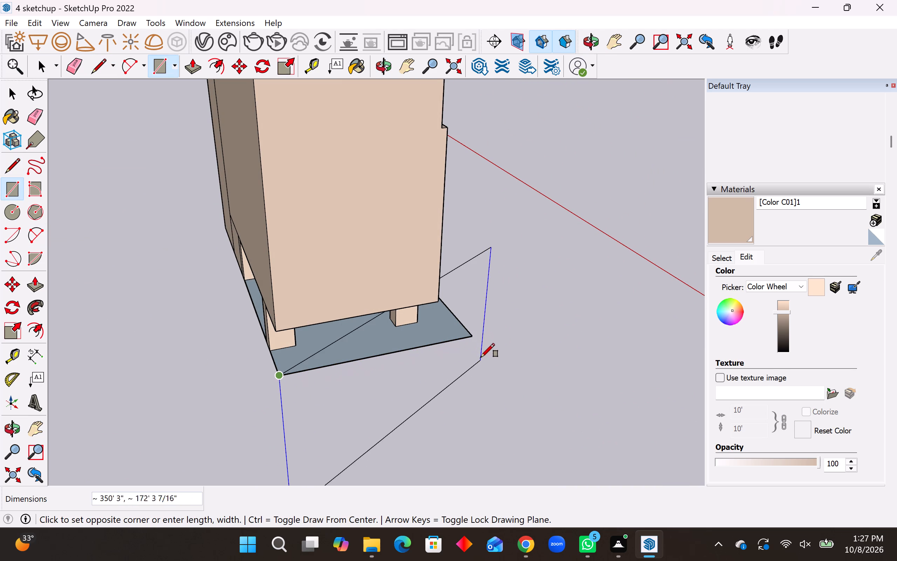
middle_drag(482, 359, 491, 451)
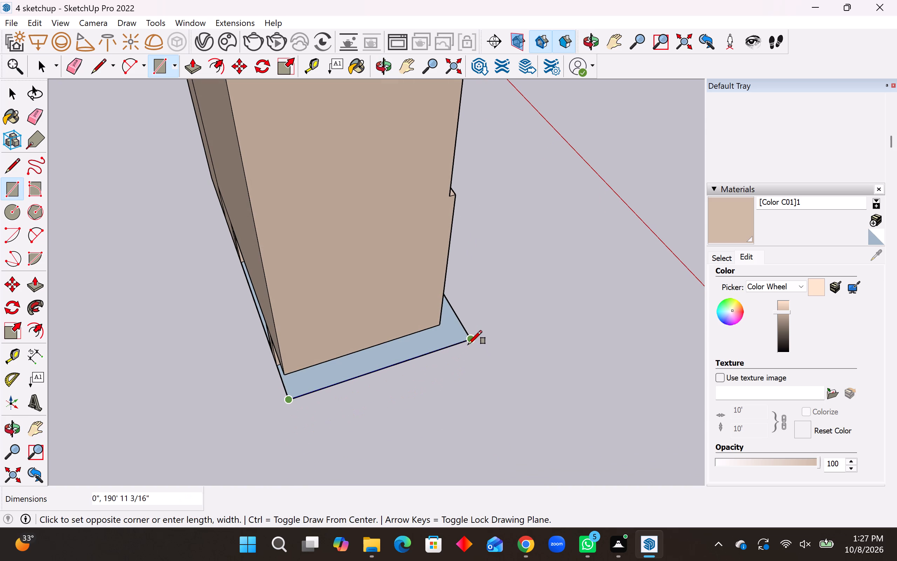
middle_drag(480, 368, 508, 408)
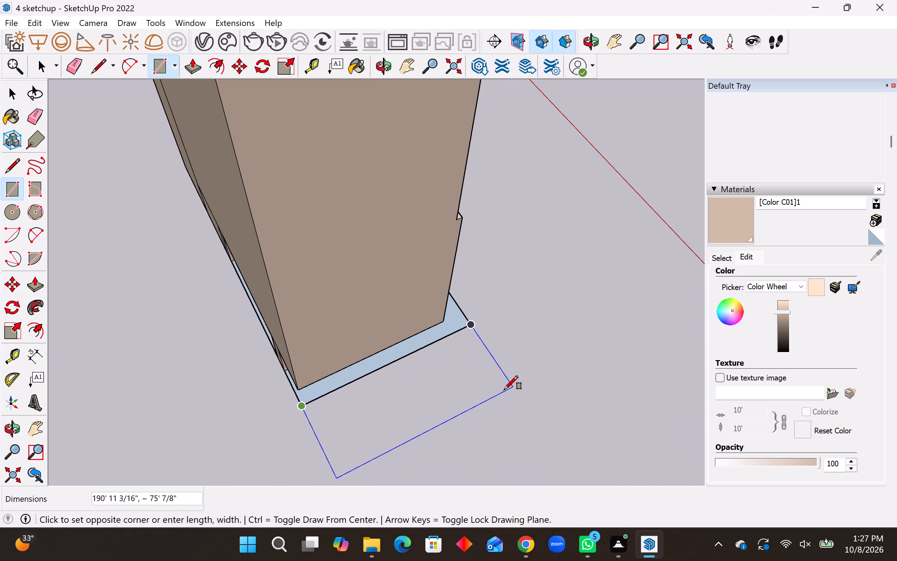
click(495, 367)
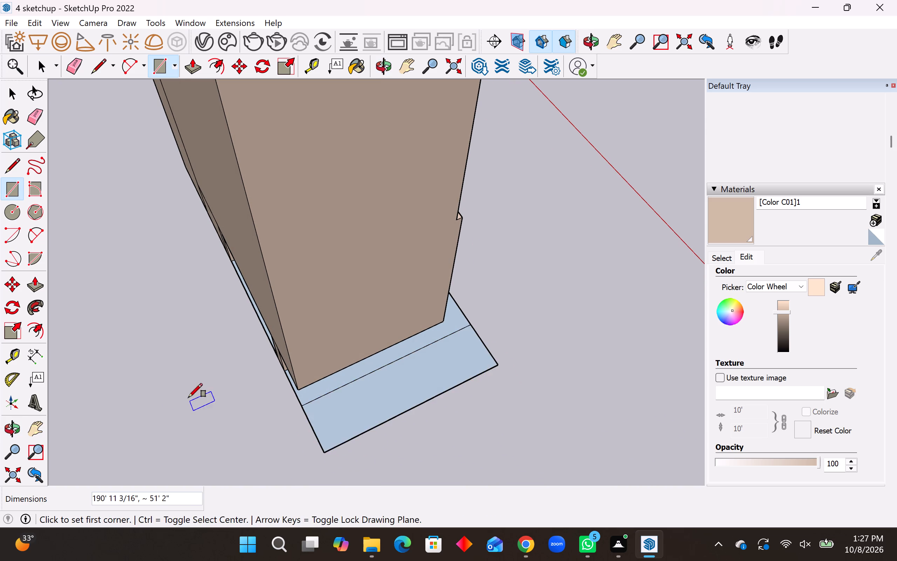
Extend the ground slab at the stepped-wall end of the building with an adjoining rectangle about 190' 11" by 49' 2".
middle_drag(189, 397, 742, 296)
scroll(613, 299, down, 10)
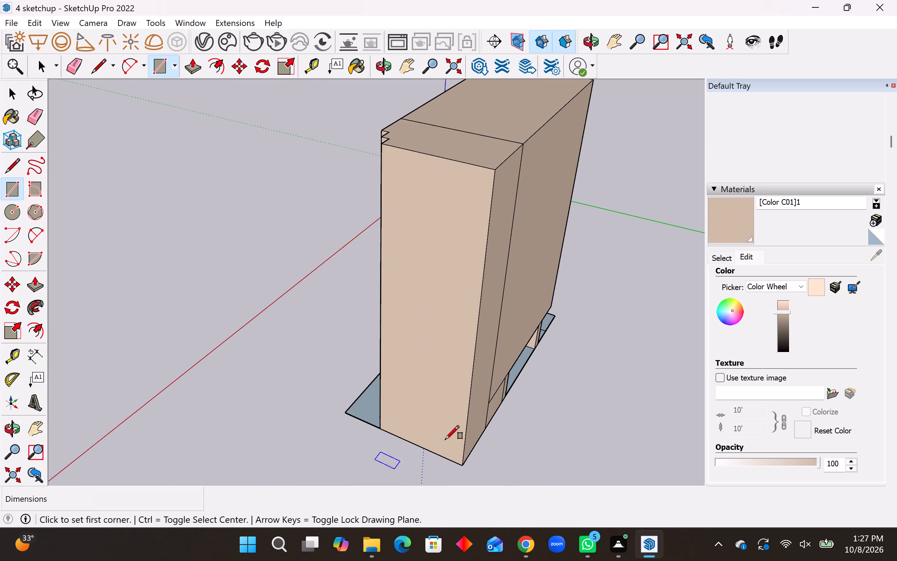
click(462, 465)
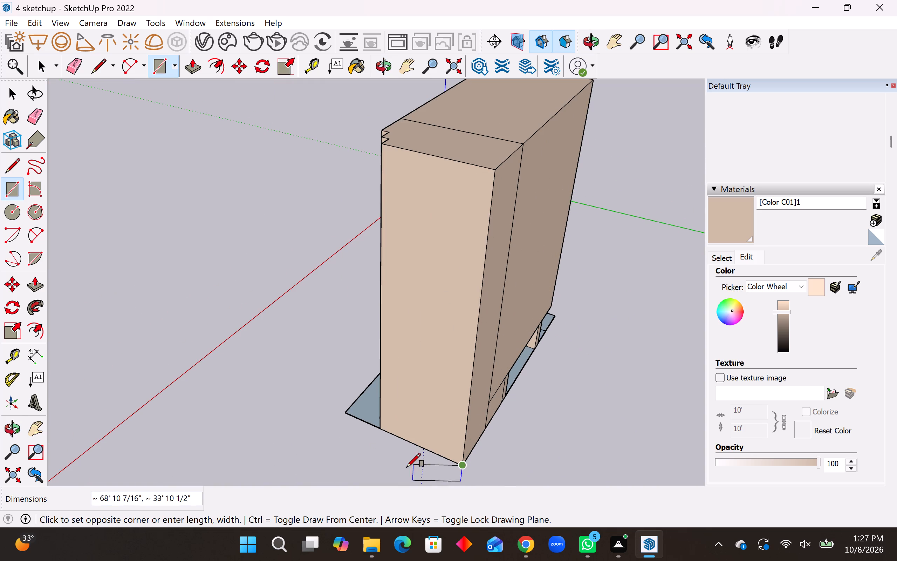
middle_drag(401, 442, 560, 446)
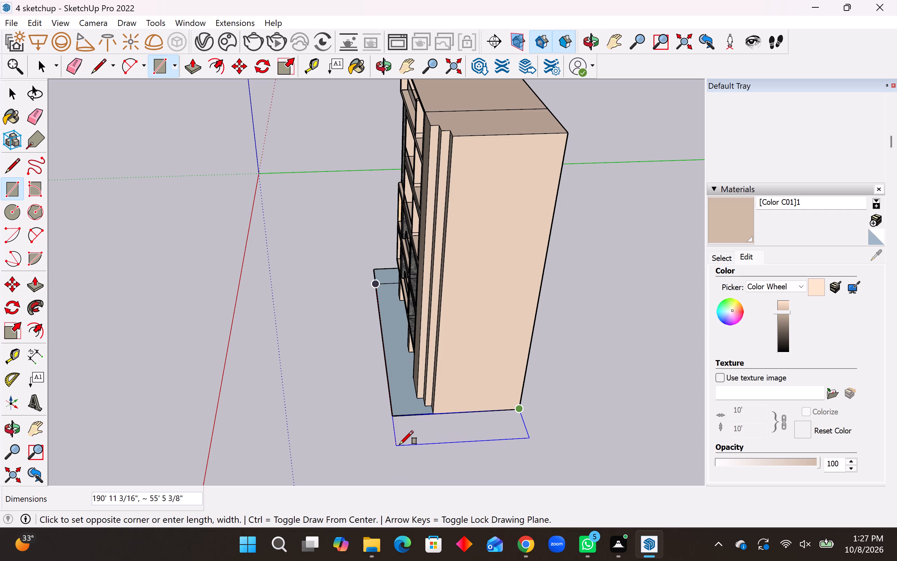
click(399, 441)
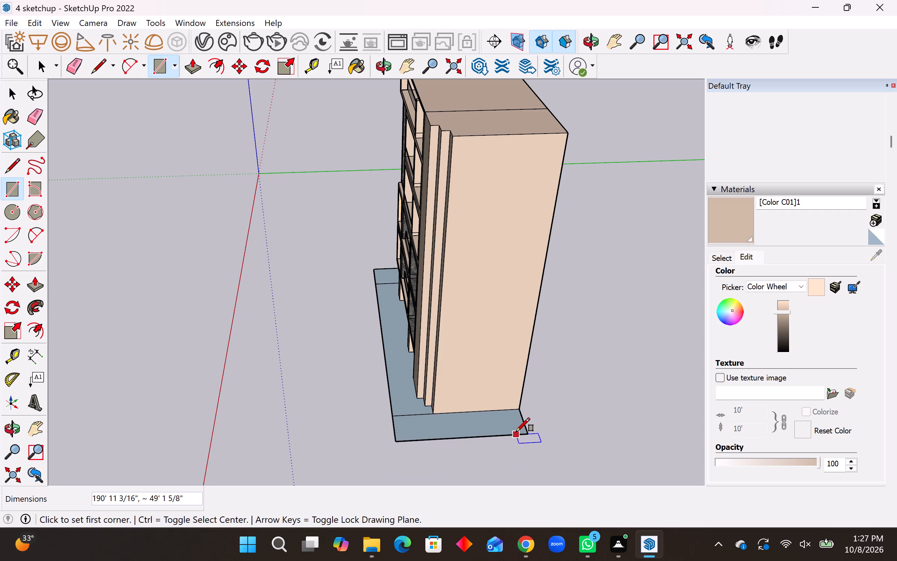
key(space)
Erase the two dividing lines between the original ground slab and its end extensions to merge them into one face.
middle_drag(314, 279, 867, 250)
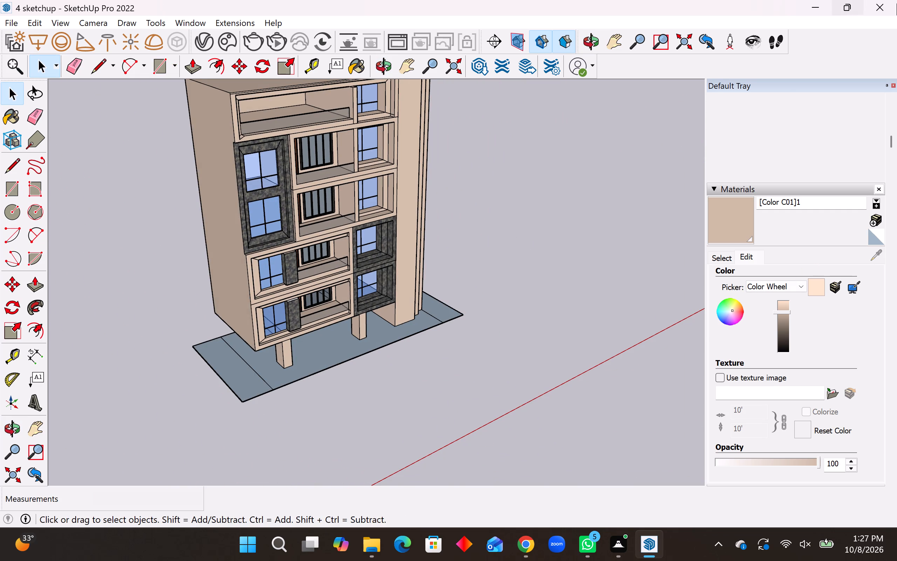
click(32, 108)
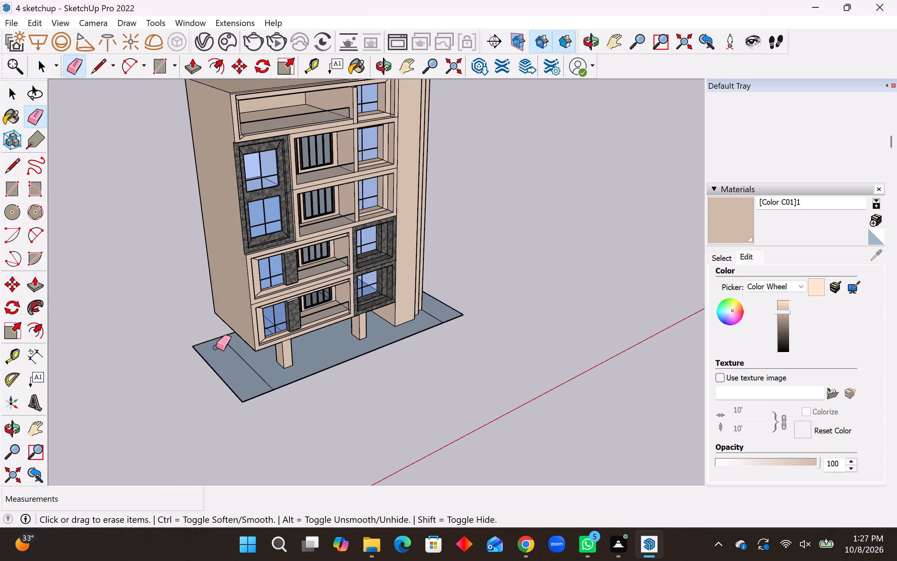
click(242, 358)
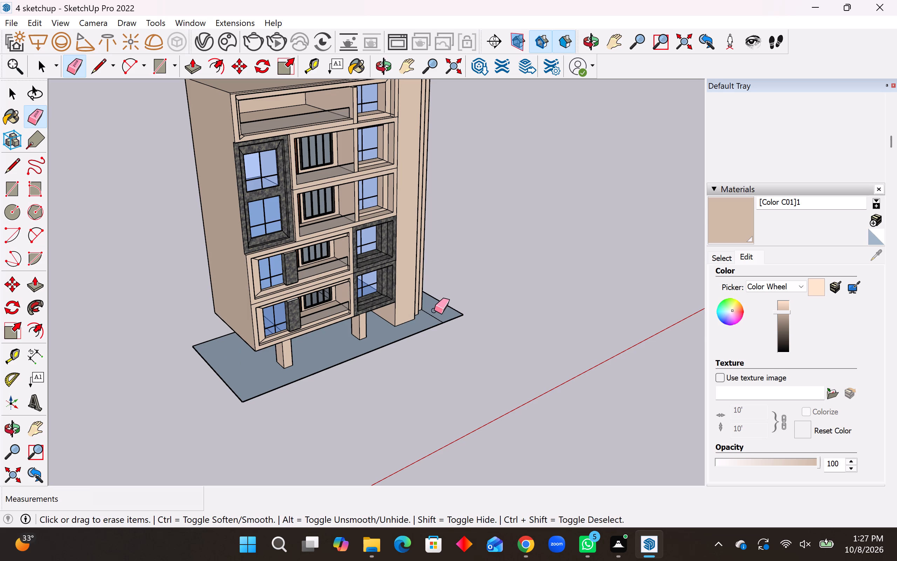
click(431, 316)
Draw two parallel lines about 190' 11" long across the ground slab near its edge at the balcony end.
middle_drag(443, 325, 342, 322)
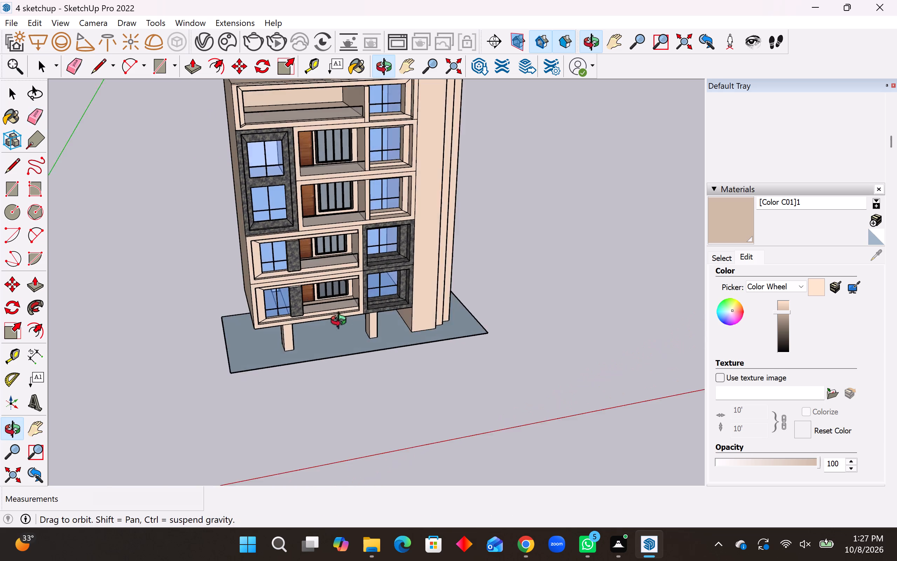
middle_drag(342, 322, 293, 327)
scroll(314, 320, up, 4)
middle_drag(372, 312, 371, 286)
scroll(358, 363, down, 4)
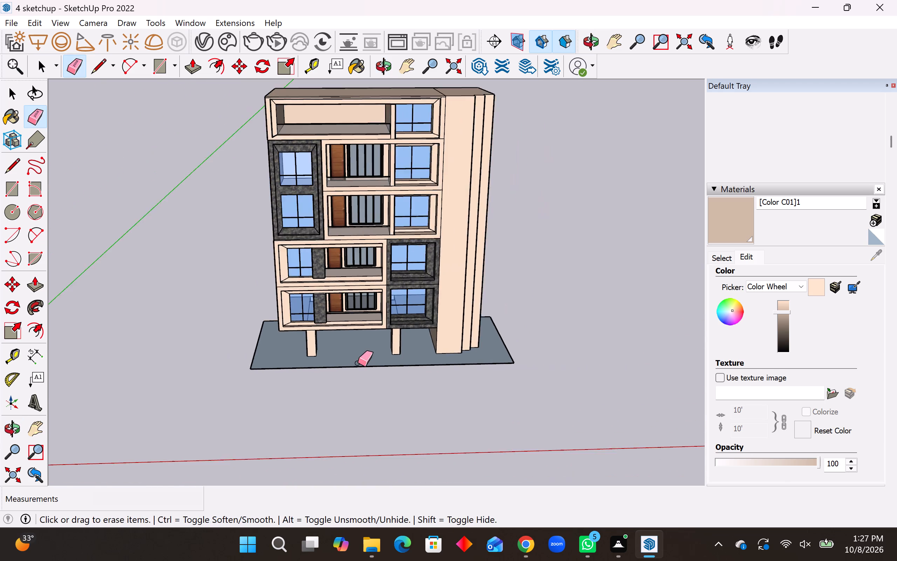
scroll(358, 363, down, 4)
click(7, 167)
middle_drag(317, 340, 338, 397)
scroll(280, 339, up, 7)
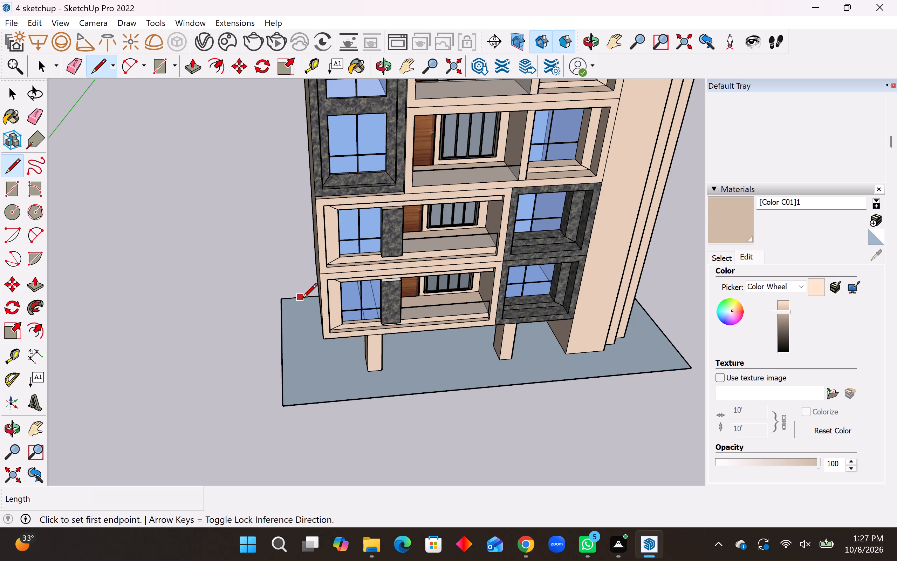
click(303, 299)
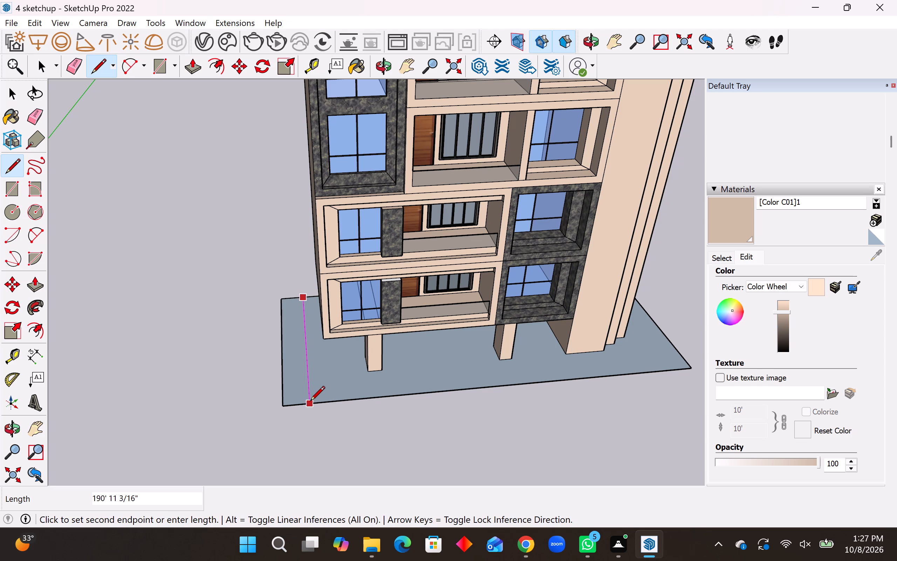
click(310, 402)
click(294, 299)
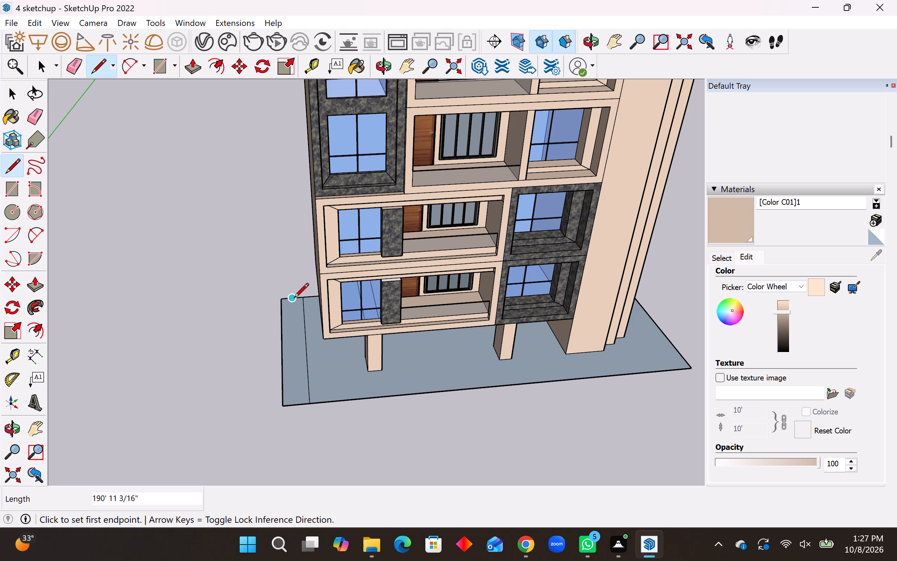
click(298, 401)
Draw two parallel lines about 190' 11" long across the ground slab near its edge at the stepped-wall end.
scroll(230, 418, down, 2)
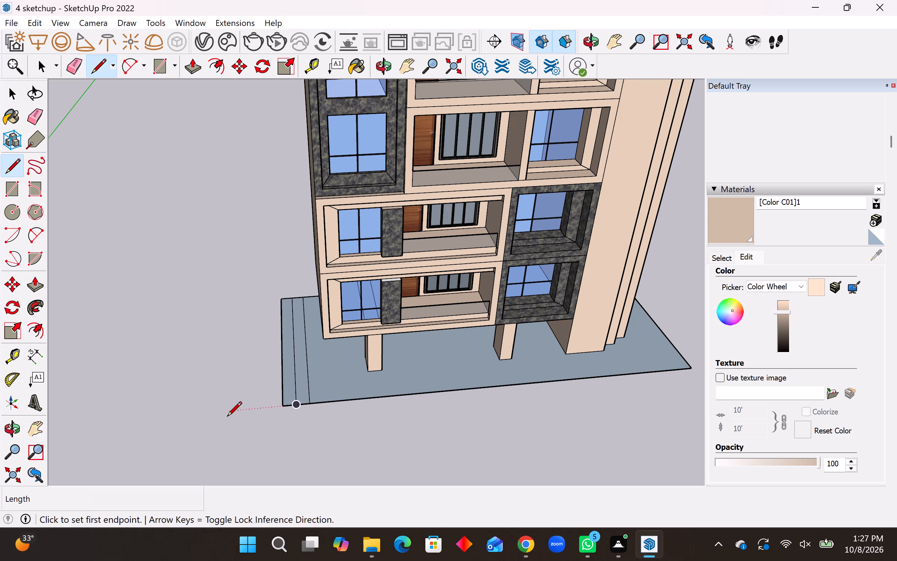
scroll(227, 417, down, 3)
scroll(469, 403, up, 4)
middle_drag(571, 317, 475, 290)
scroll(600, 353, up, 3)
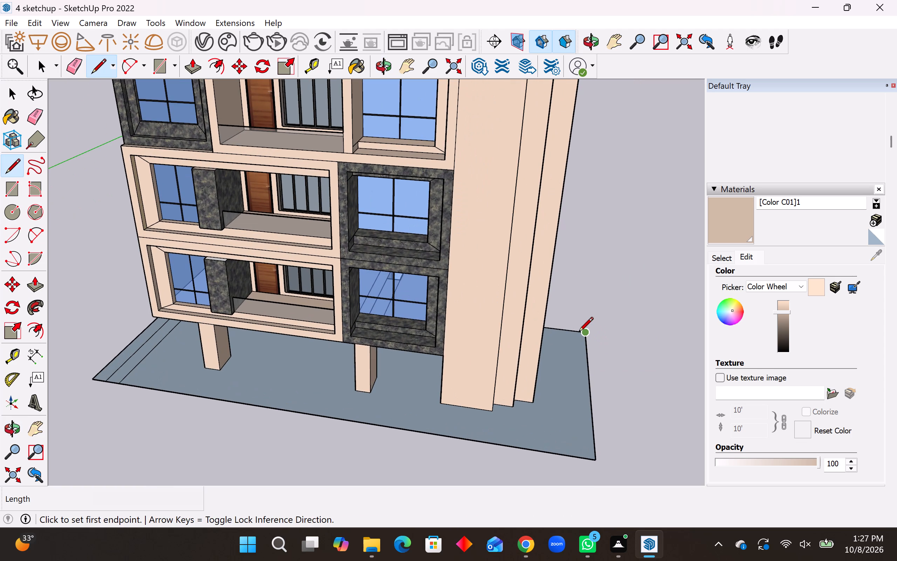
click(575, 332)
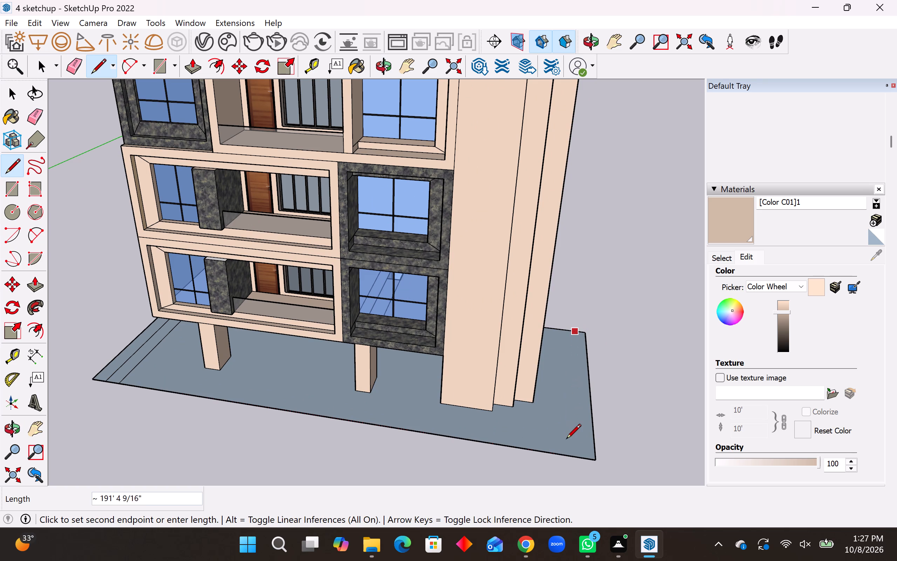
click(576, 455)
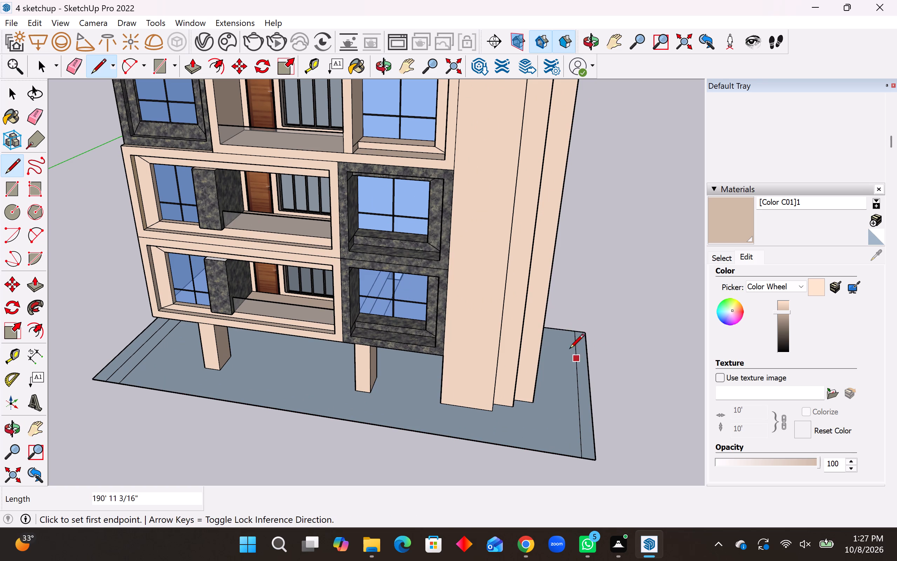
scroll(535, 282, down, 4)
scroll(553, 384, up, 4)
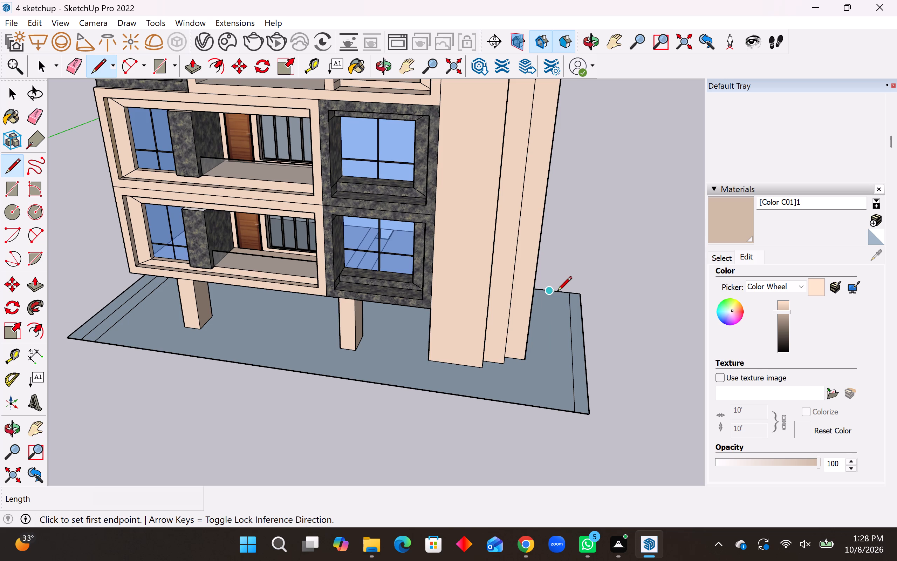
scroll(557, 293, up, 6)
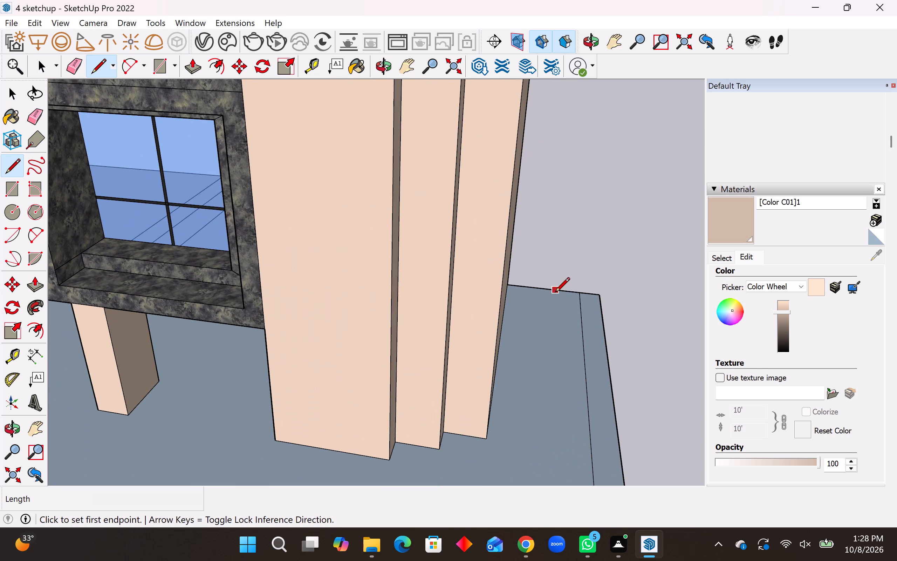
click(555, 293)
scroll(541, 334, down, 10)
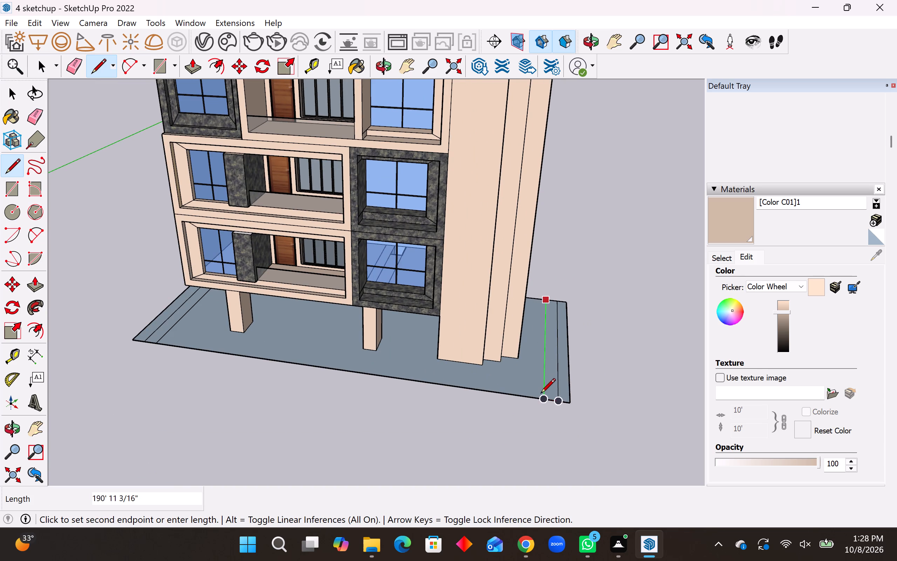
click(541, 394)
middle_drag(565, 372, 605, 432)
scroll(492, 377, up, 3)
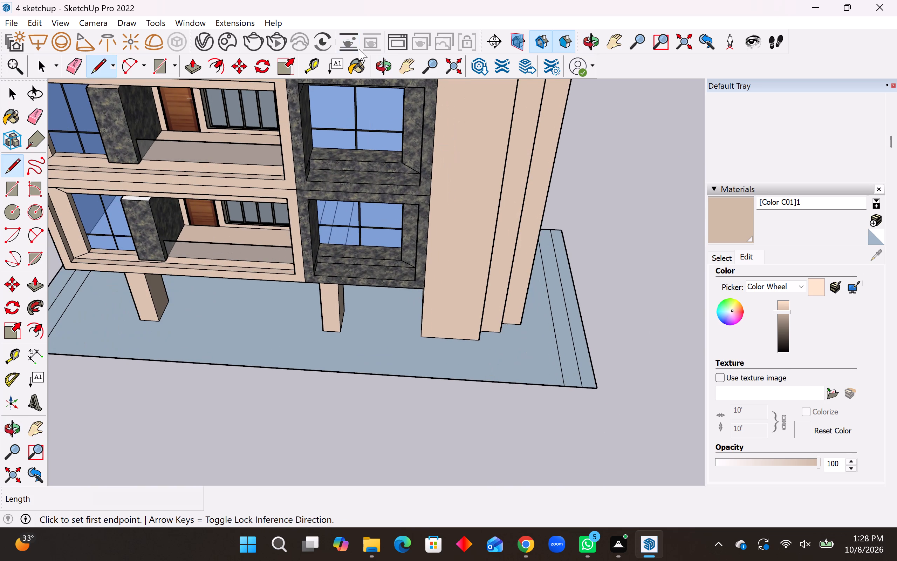
Draw a line about 393' 3" long parallel to the slab's front edge, joining the inner border lines at both ends.
scroll(730, 336, down, 4)
scroll(566, 358, down, 4)
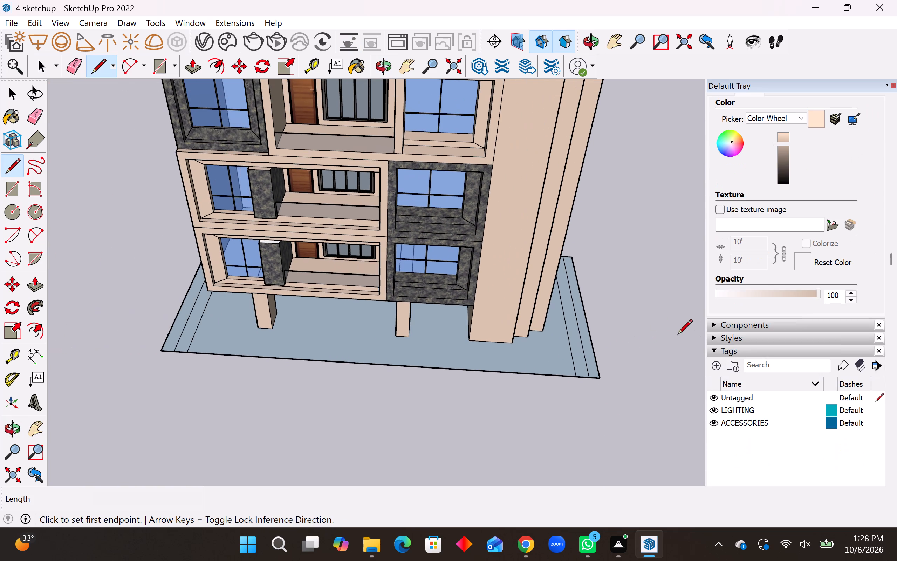
click(570, 365)
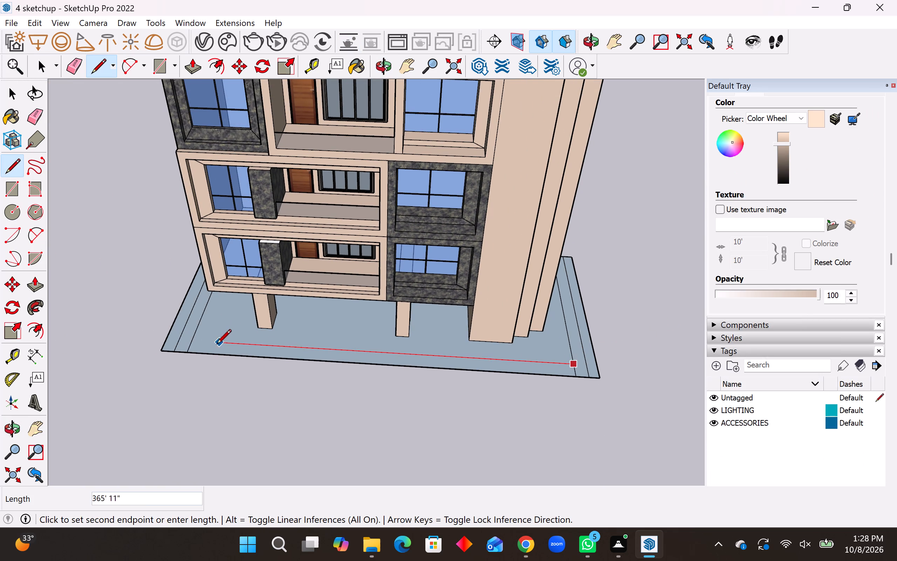
click(196, 339)
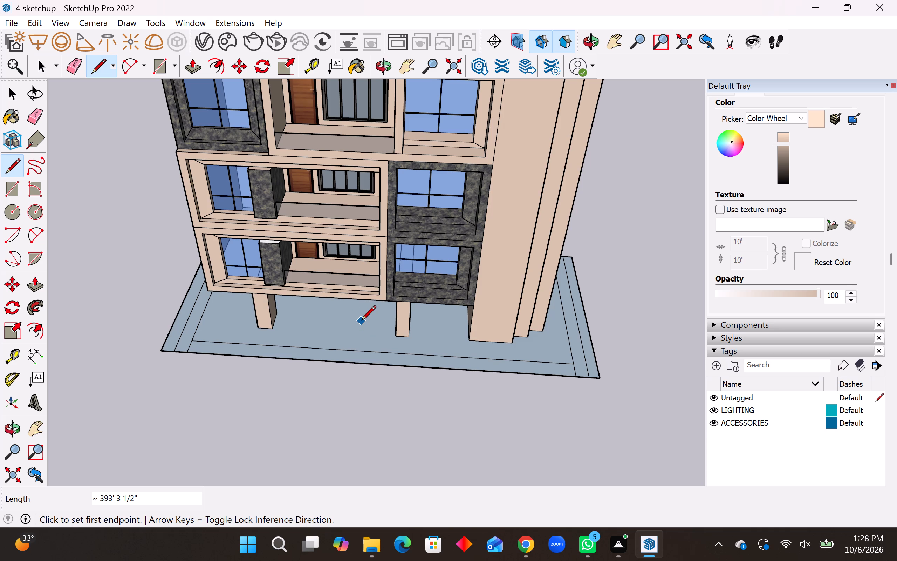
Erase the two short inner-line segments between the new front line and the slab's front edge to join the border strips.
middle_drag(368, 343, 478, 325)
middle_click(478, 325)
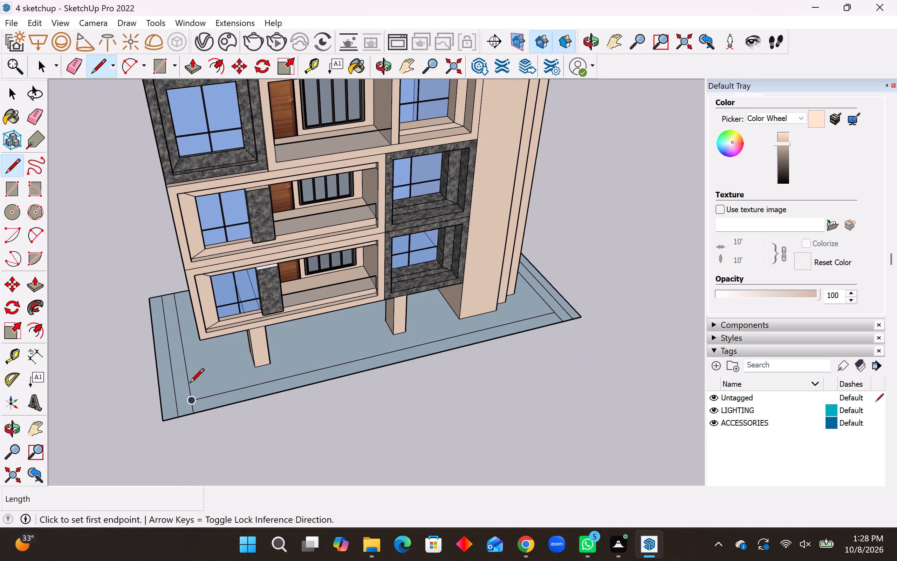
click(39, 117)
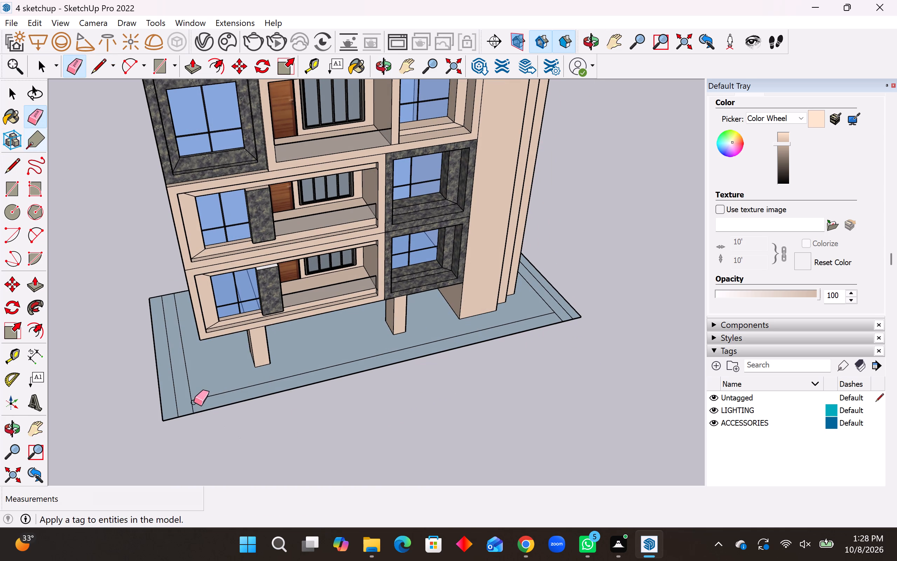
click(193, 408)
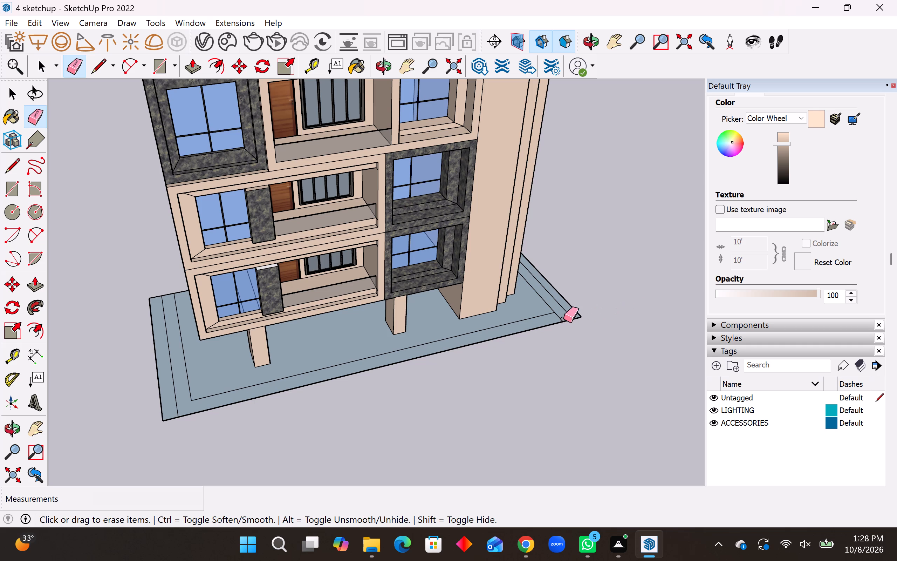
click(560, 318)
Pull the joined U-shaped border strip upward about 49' 4" to form a perimeter wall around the front and both ends.
middle_drag(598, 363, 543, 358)
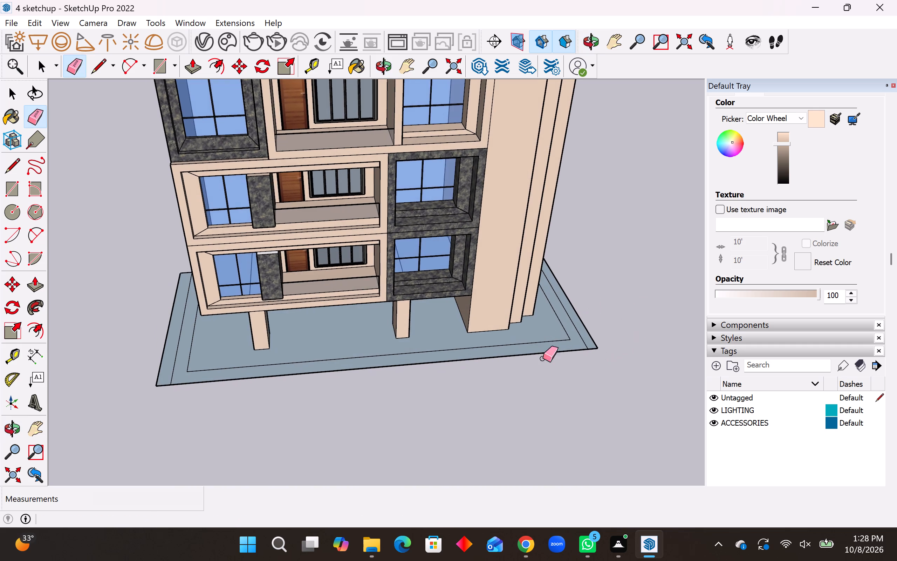
scroll(99, 371, up, 10)
middle_drag(185, 358, 163, 309)
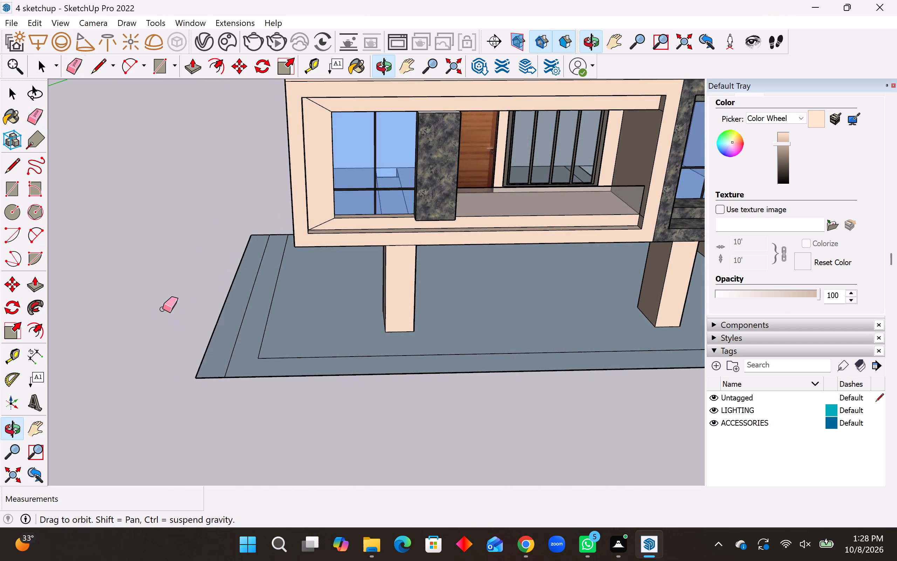
scroll(152, 368, down, 7)
middle_drag(326, 321, 341, 282)
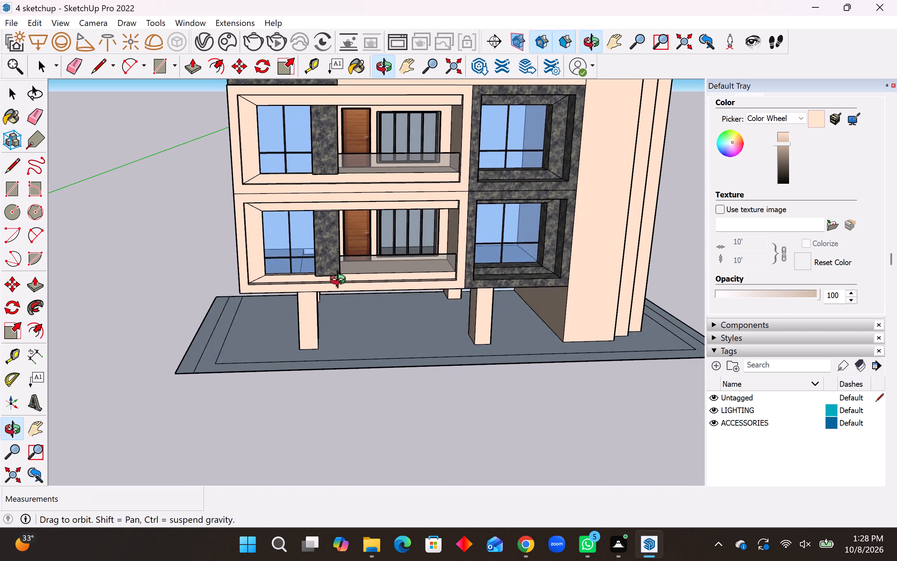
middle_drag(341, 282, 372, 277)
scroll(99, 377, down, 3)
middle_drag(289, 356, 289, 326)
scroll(253, 373, down, 3)
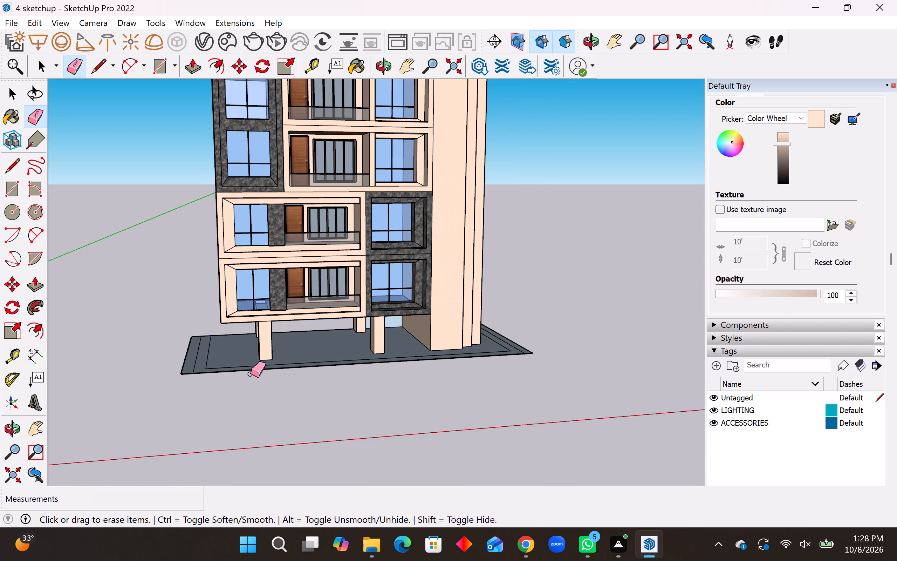
middle_drag(263, 356, 220, 386)
scroll(255, 329, up, 9)
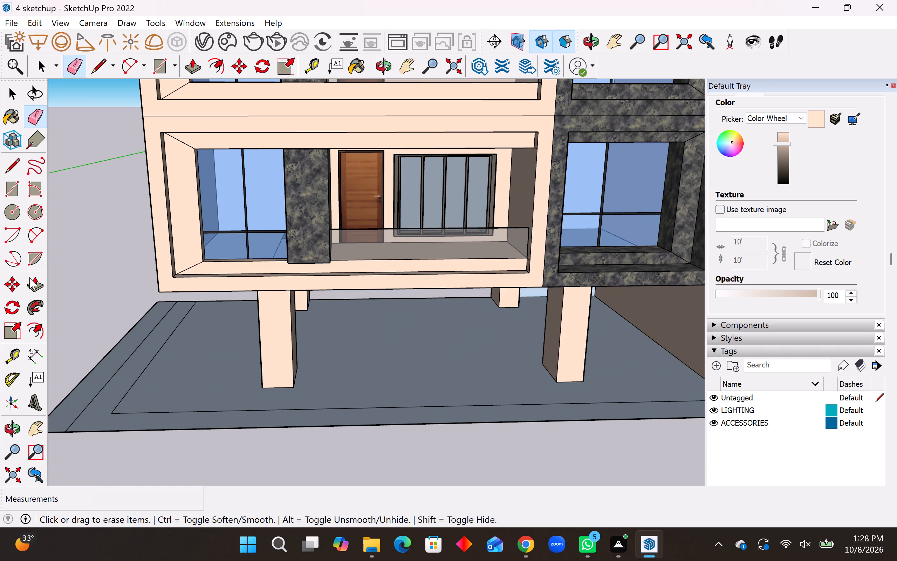
click(30, 285)
click(105, 414)
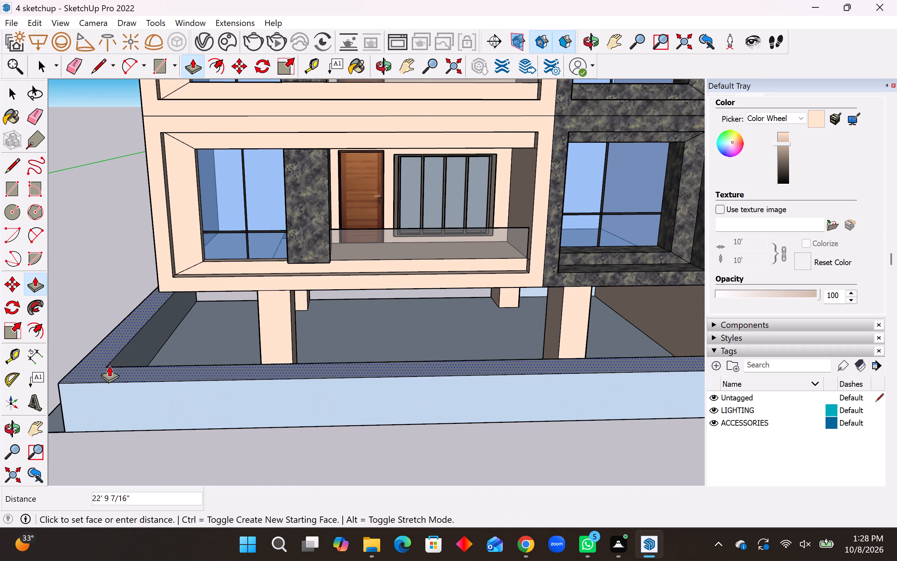
scroll(100, 373, down, 4)
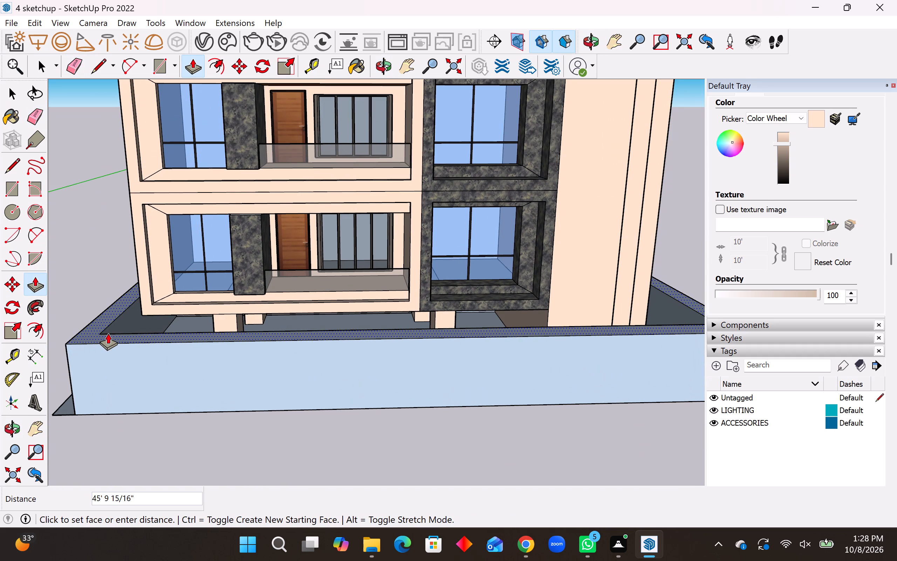
middle_drag(107, 332, 134, 311)
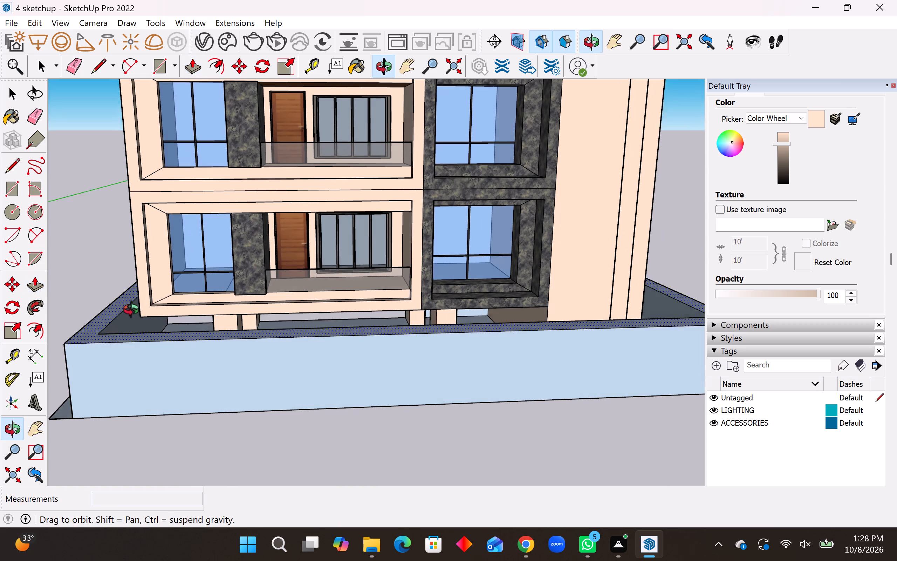
middle_drag(134, 311, 136, 296)
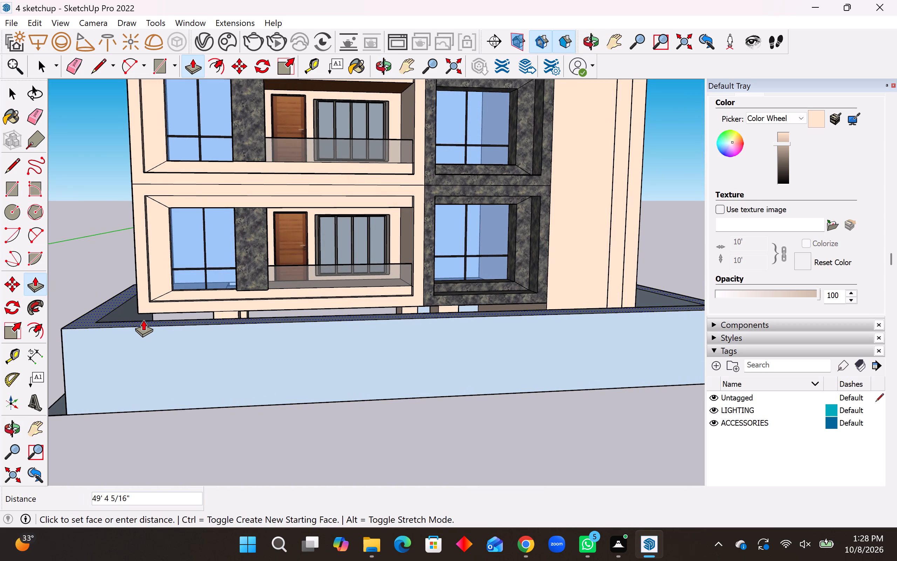
click(143, 320)
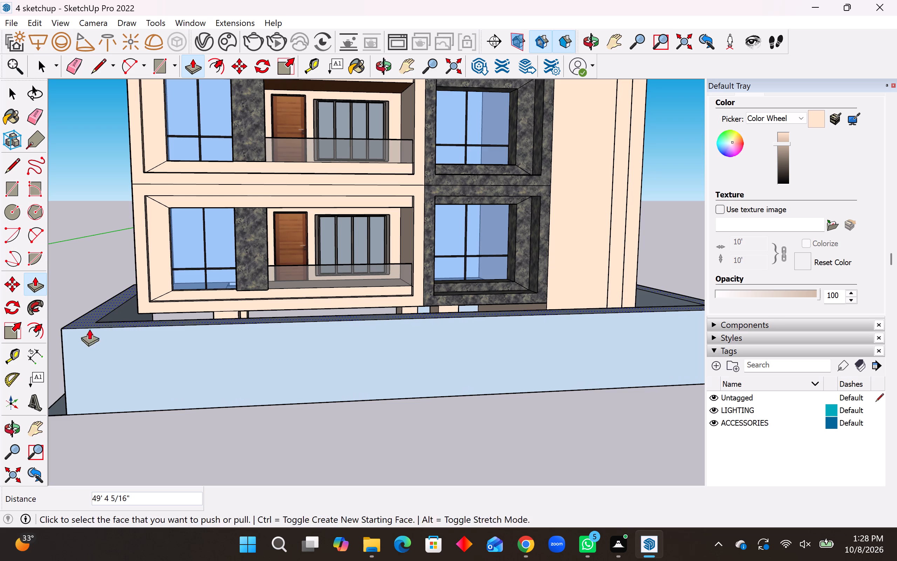
Examine the raised perimeter wall and the open rear side of the slab from all around the building.
scroll(48, 334, down, 9)
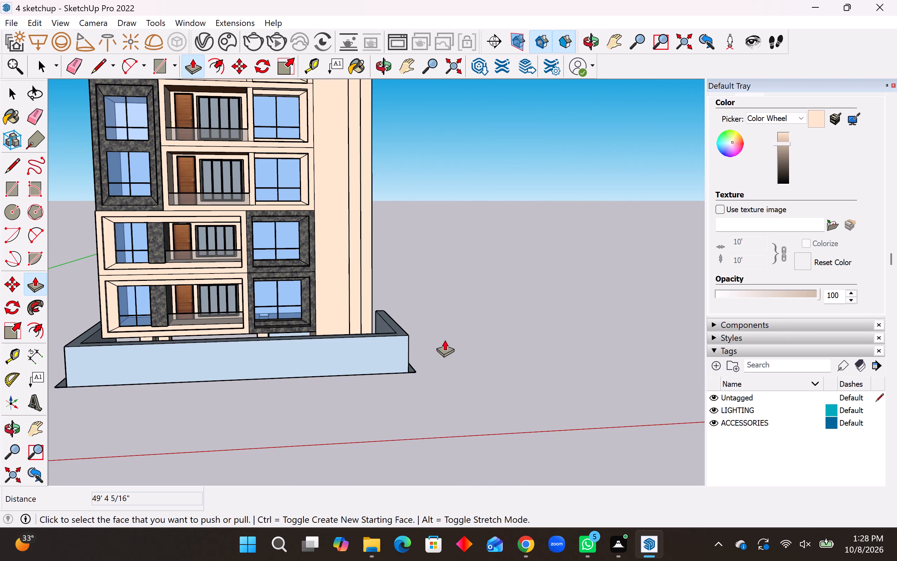
scroll(448, 338, down, 4)
middle_drag(421, 348, 419, 336)
scroll(377, 347, up, 3)
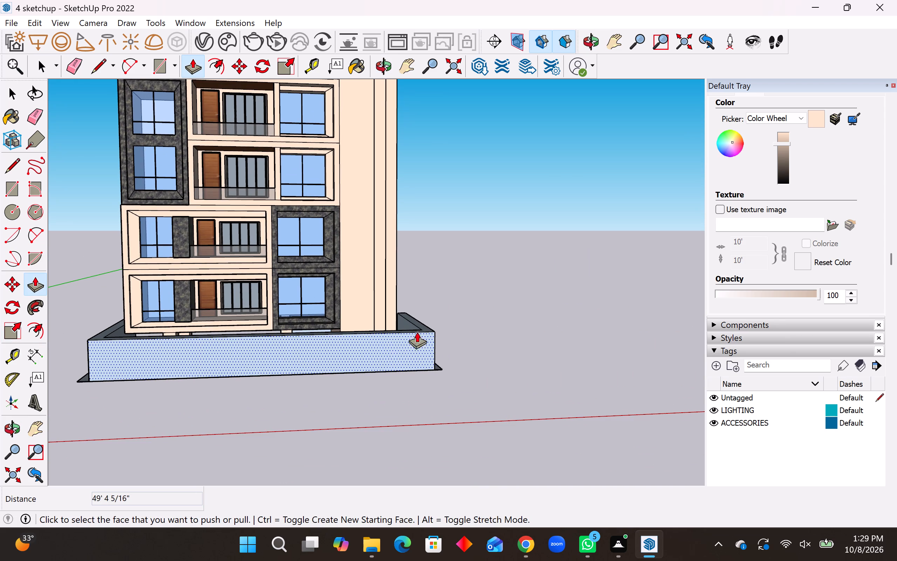
key(space)
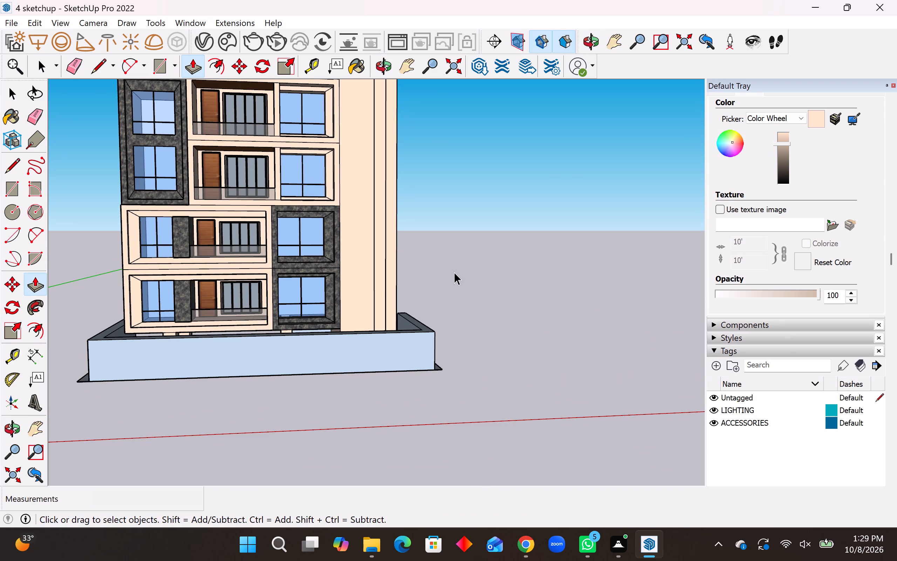
scroll(680, 307, down, 3)
scroll(642, 346, down, 3)
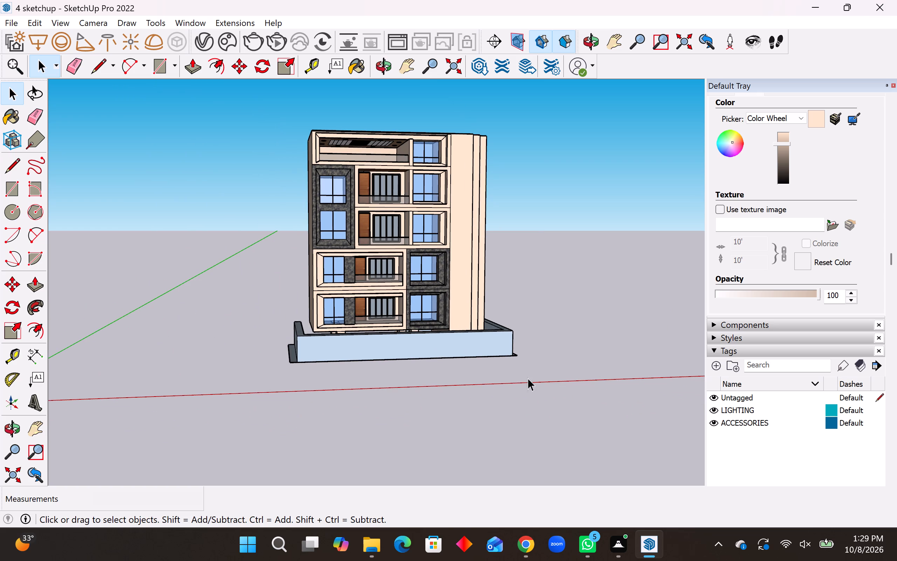
middle_drag(423, 327, 420, 297)
middle_click(419, 293)
scroll(340, 346, up, 4)
middle_drag(392, 323, 395, 407)
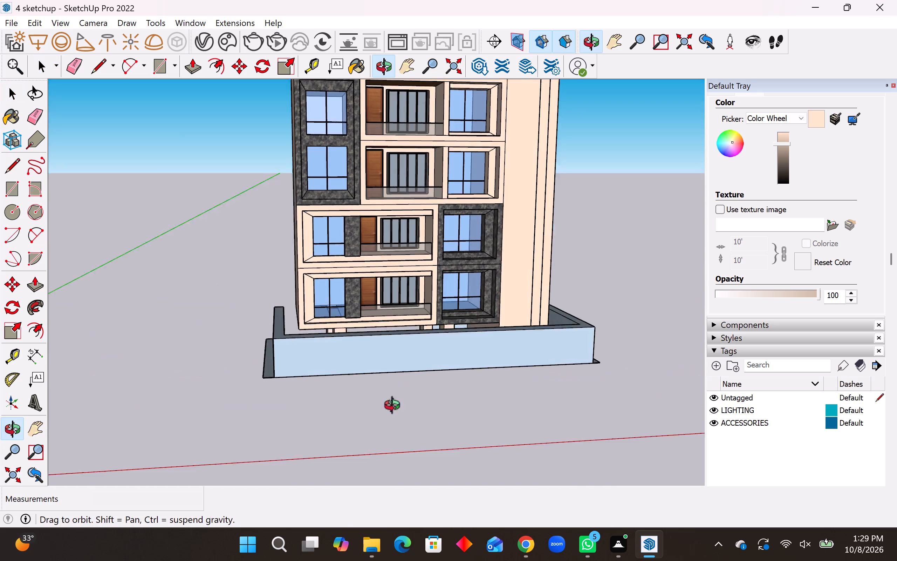
middle_drag(395, 407, 867, 398)
middle_drag(447, 353, 325, 342)
middle_drag(320, 342, 218, 329)
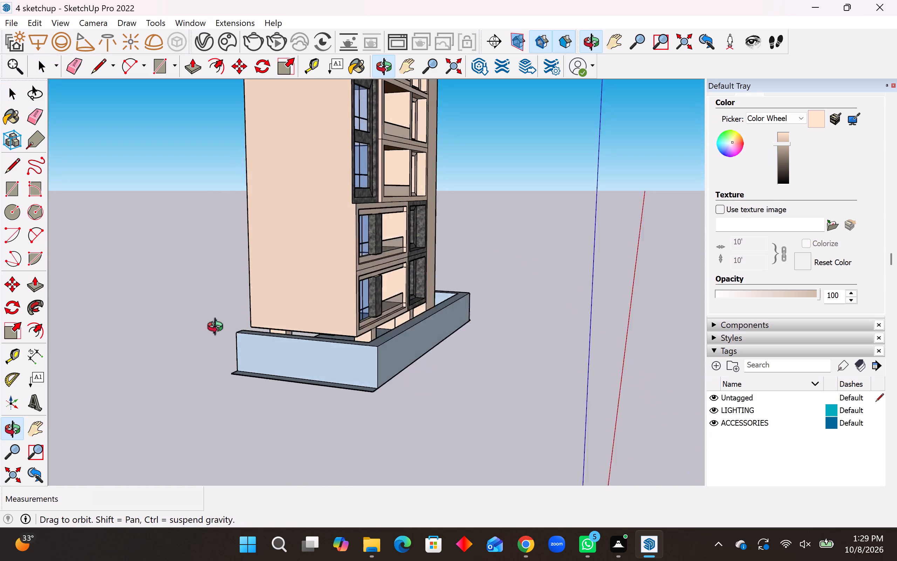
middle_drag(218, 329, 81, 310)
middle_drag(499, 334, 376, 341)
scroll(371, 395, down, 4)
middle_drag(403, 334, 405, 325)
middle_drag(329, 323, 896, 299)
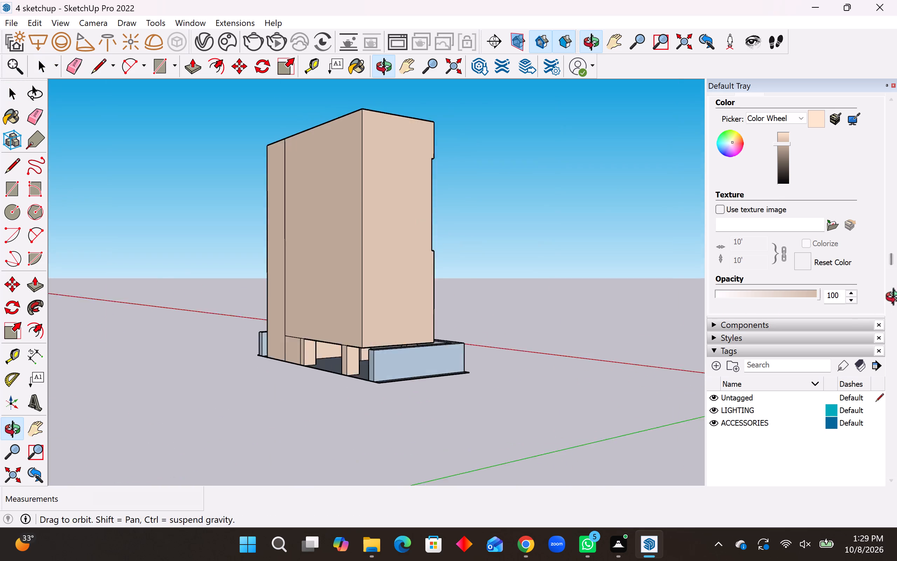
middle_drag(896, 299, 896, 297)
Extend the ground slab behind the building with an adjoining rectangle about 419' 9" by 60' 10".
middle_drag(174, 334, 498, 493)
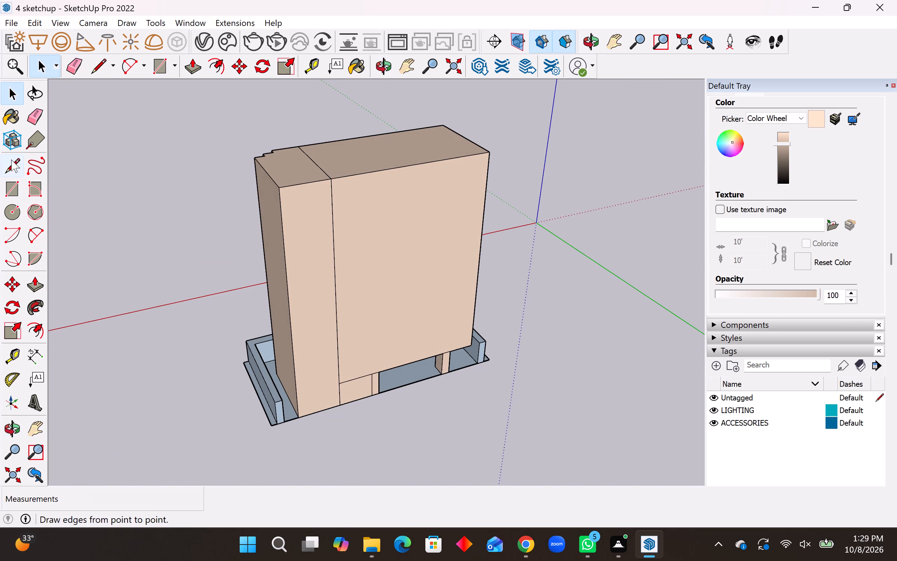
click(18, 192)
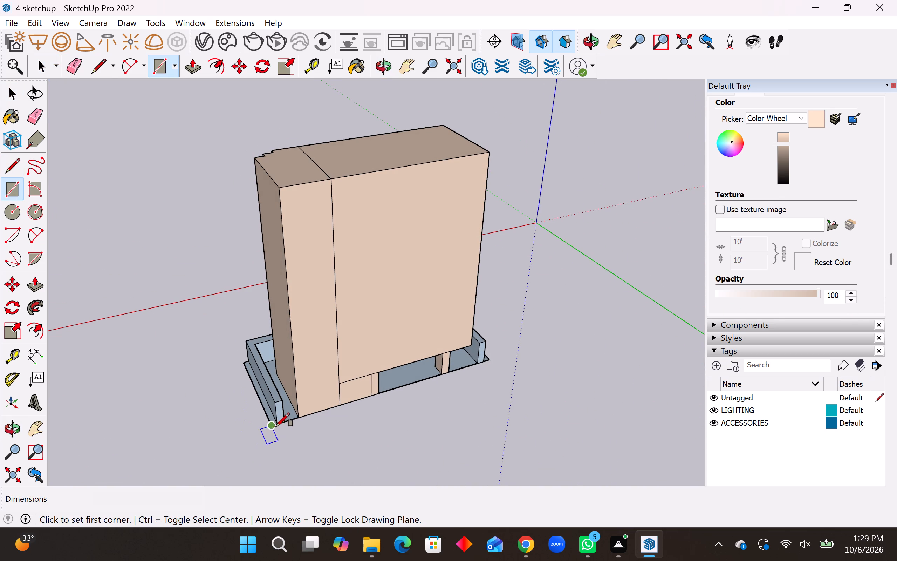
click(279, 426)
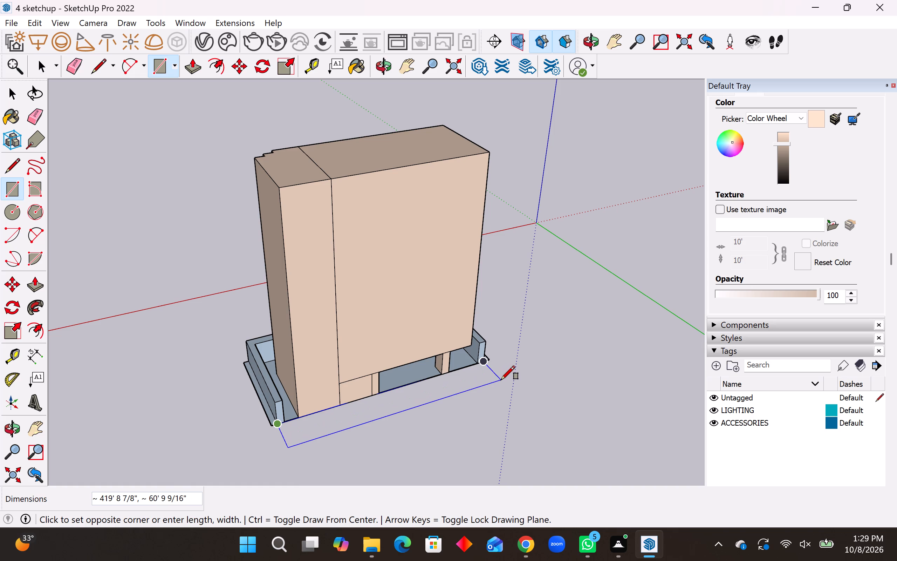
click(501, 380)
key(space)
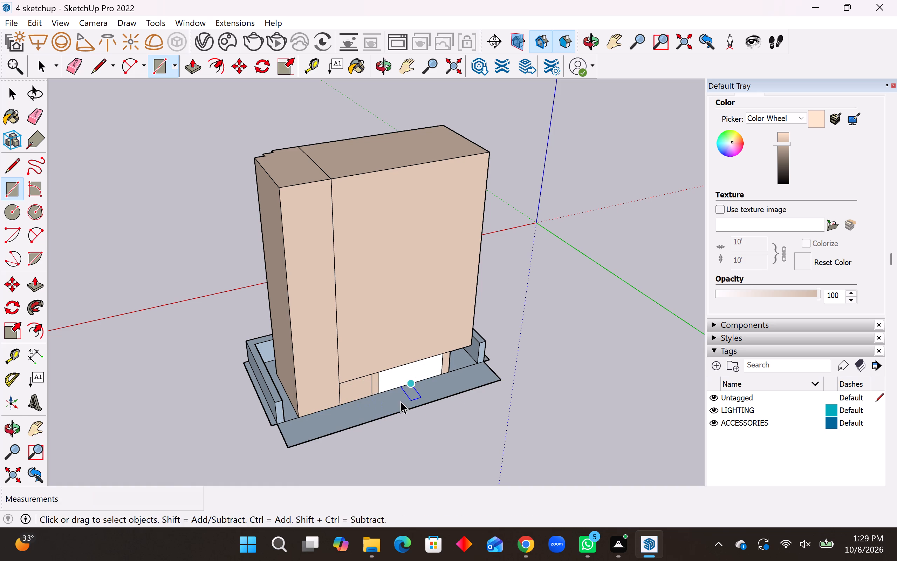
Delete the vertical face filling the rear ground-floor opening between the columns.
middle_drag(400, 398, 0, 366)
middle_drag(640, 366, 835, 332)
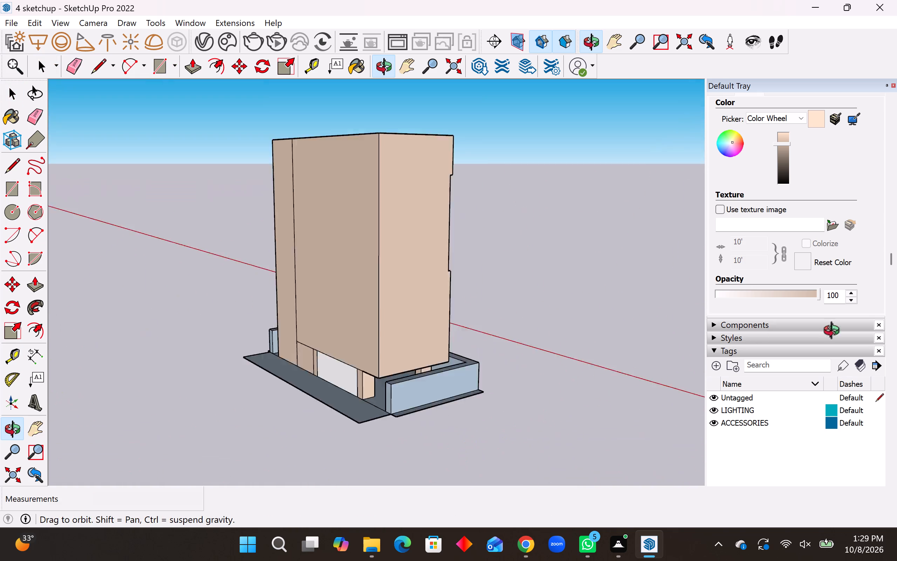
middle_drag(835, 332, 896, 317)
click(385, 374)
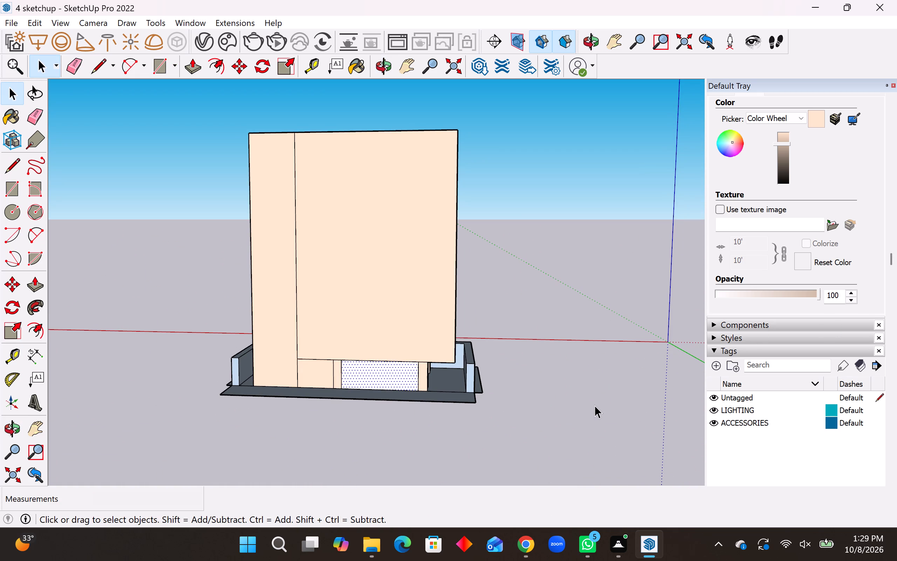
key(Delete)
Fill the rear extension's corner gap at the stepped-wall end with edges about 60' 10" and 10' 5" long.
middle_drag(407, 363, 464, 462)
scroll(240, 435, up, 2)
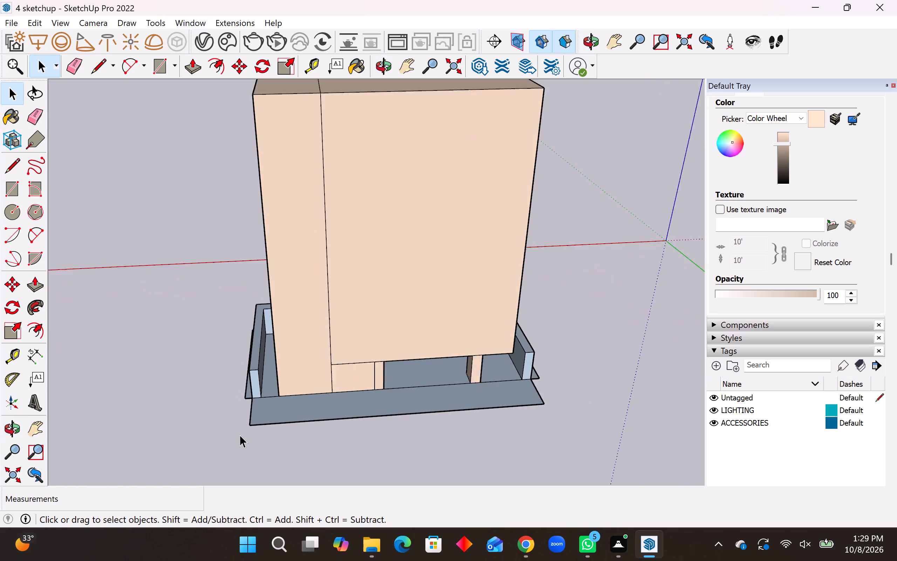
scroll(240, 435, up, 3)
middle_drag(241, 396, 233, 432)
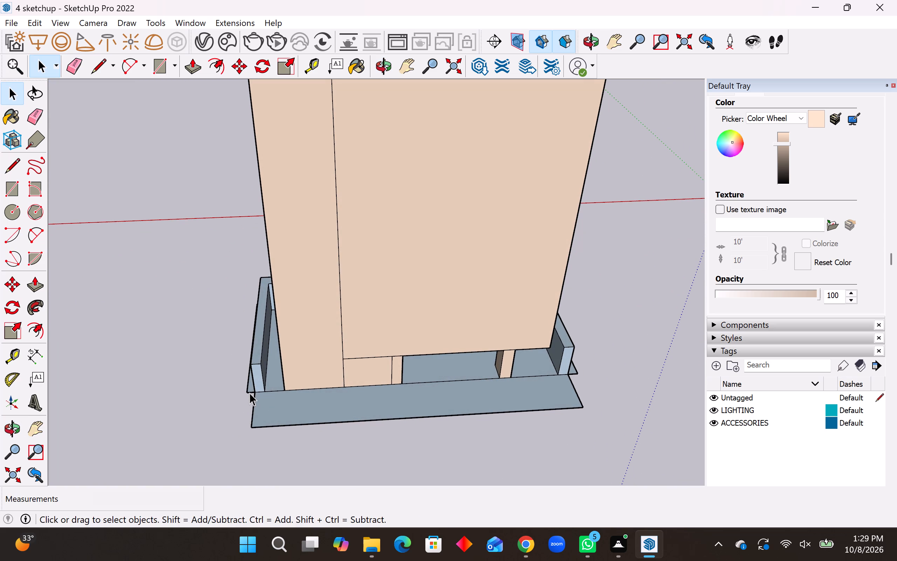
click(12, 167)
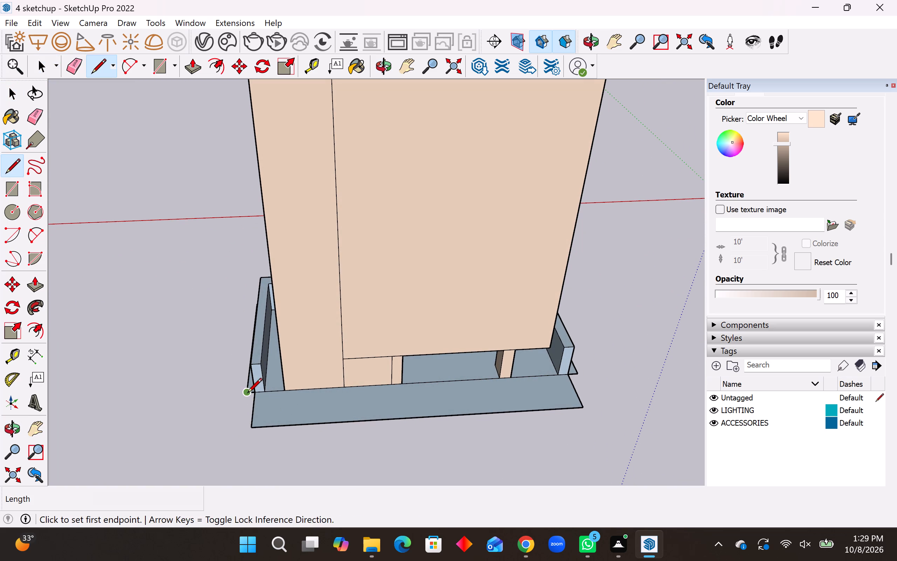
click(246, 394)
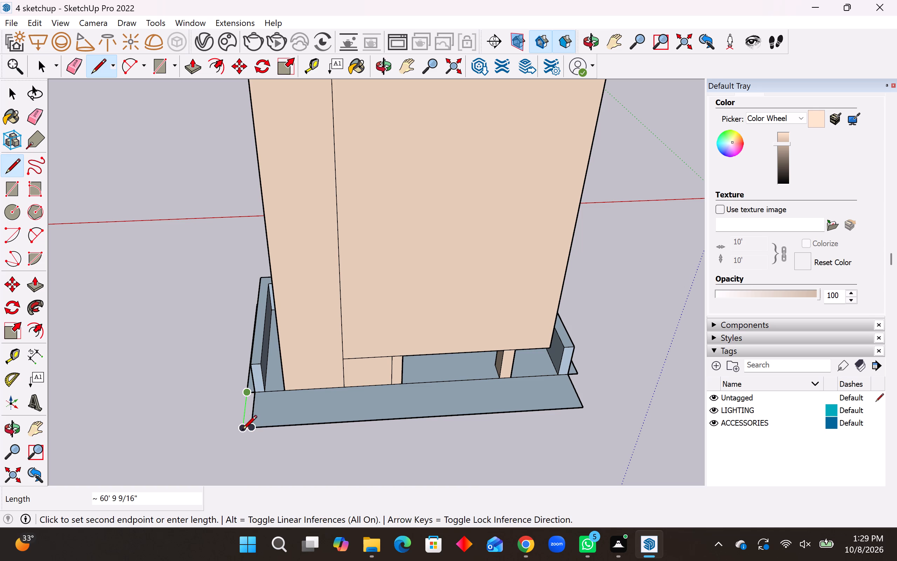
click(242, 431)
click(252, 431)
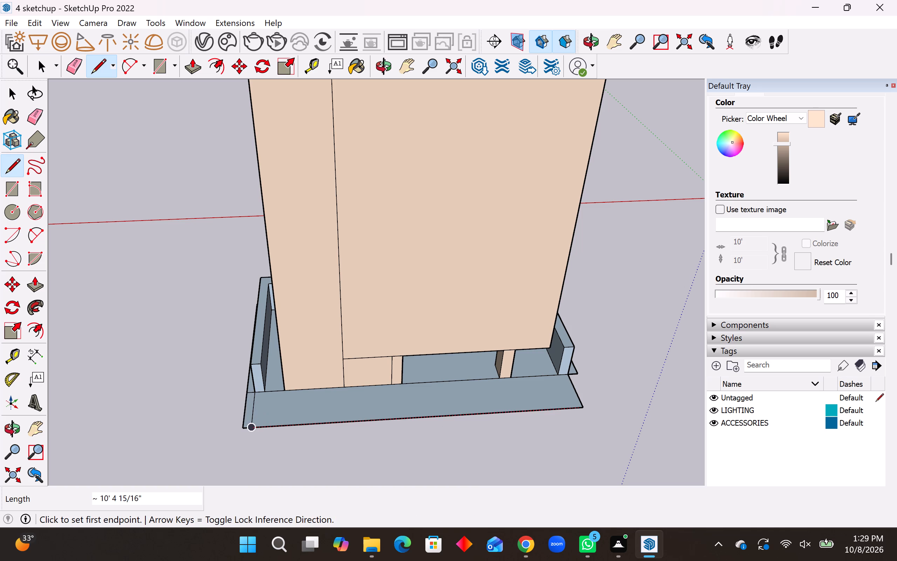
Fill the rear extension's corner gap at the plain-wall end with edges about 60' 10" and 13' 9" long.
click(580, 377)
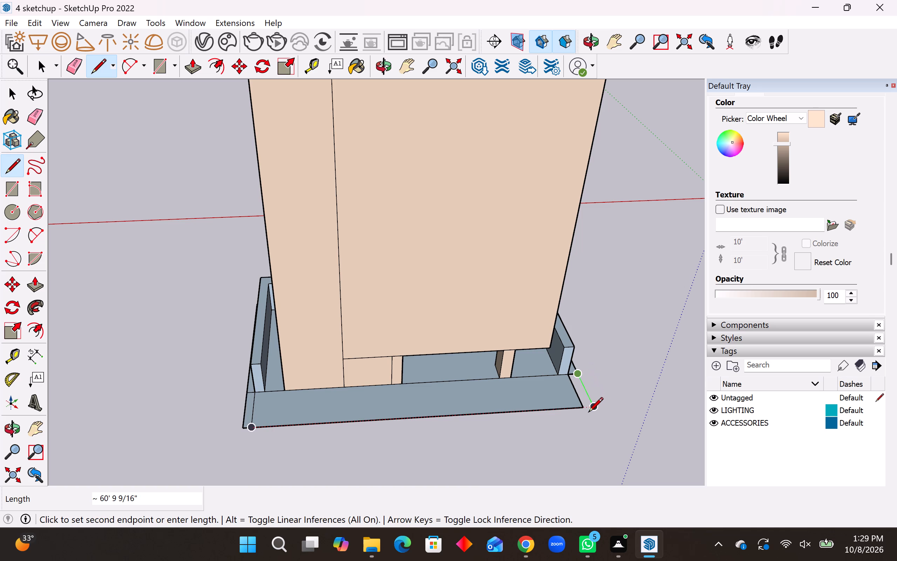
click(592, 410)
click(581, 410)
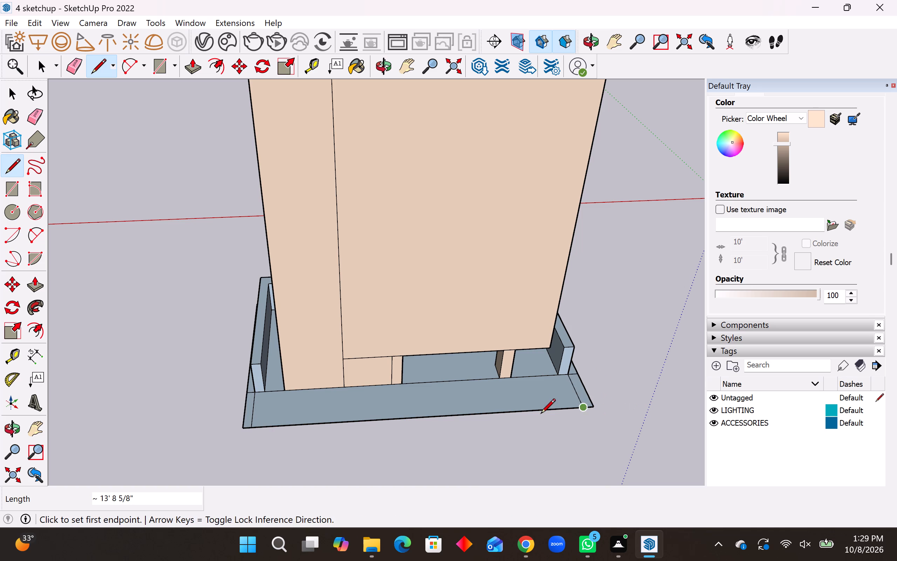
key(space)
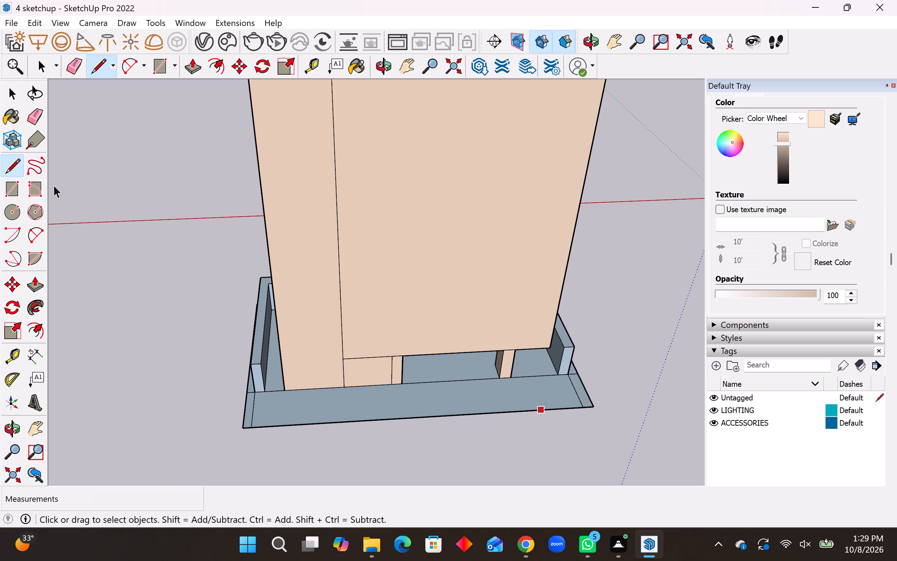
Draw a line about 419' 9" long across the rear extension, parallel to its outer edge, between the two side border lines.
click(6, 176)
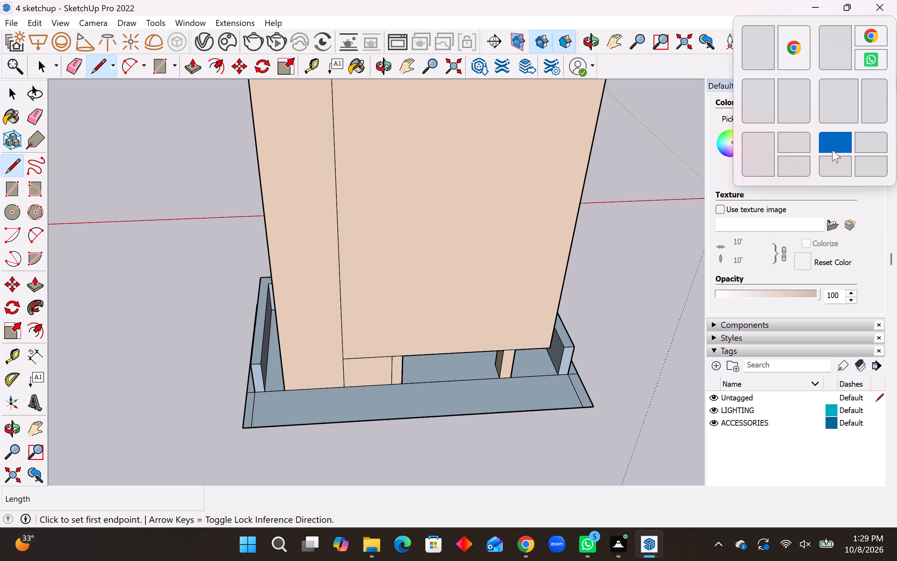
middle_drag(226, 396, 200, 449)
scroll(500, 411, up, 4)
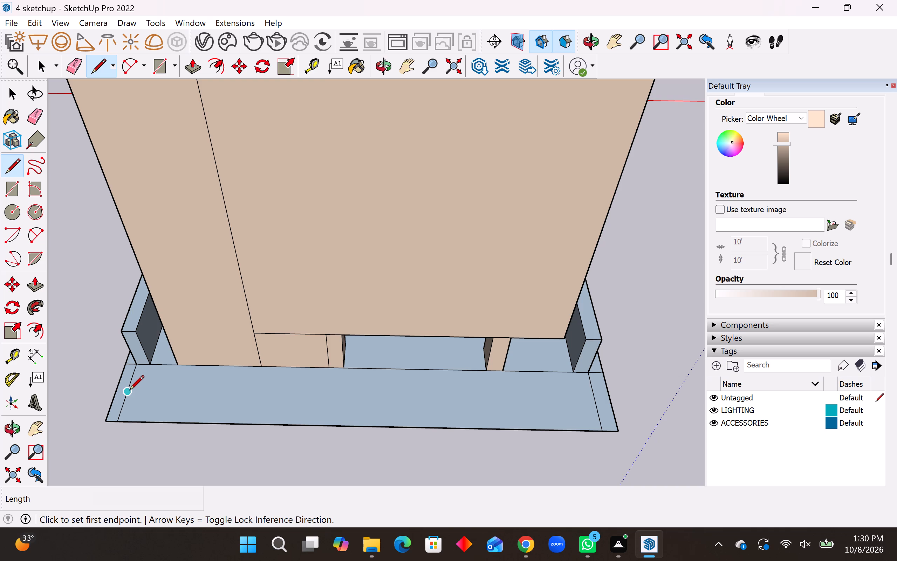
click(126, 404)
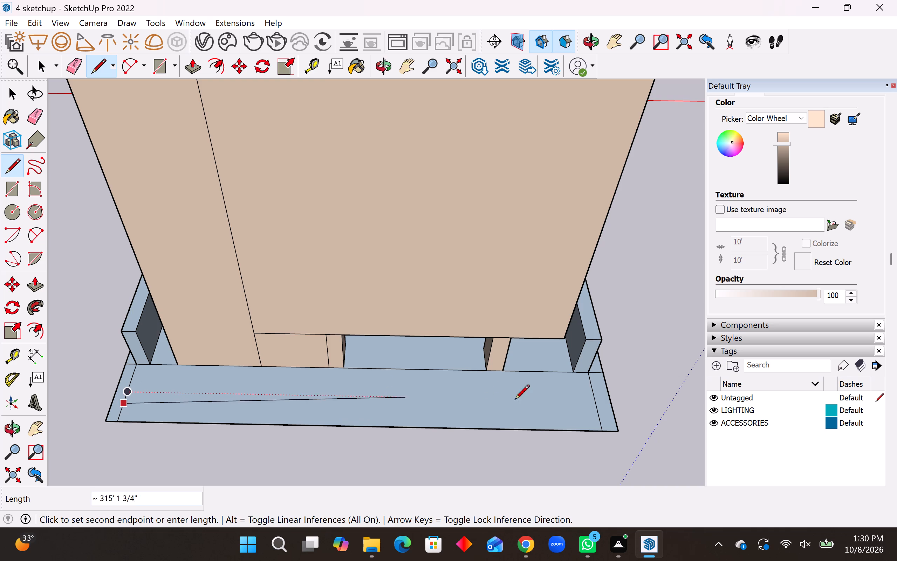
click(594, 413)
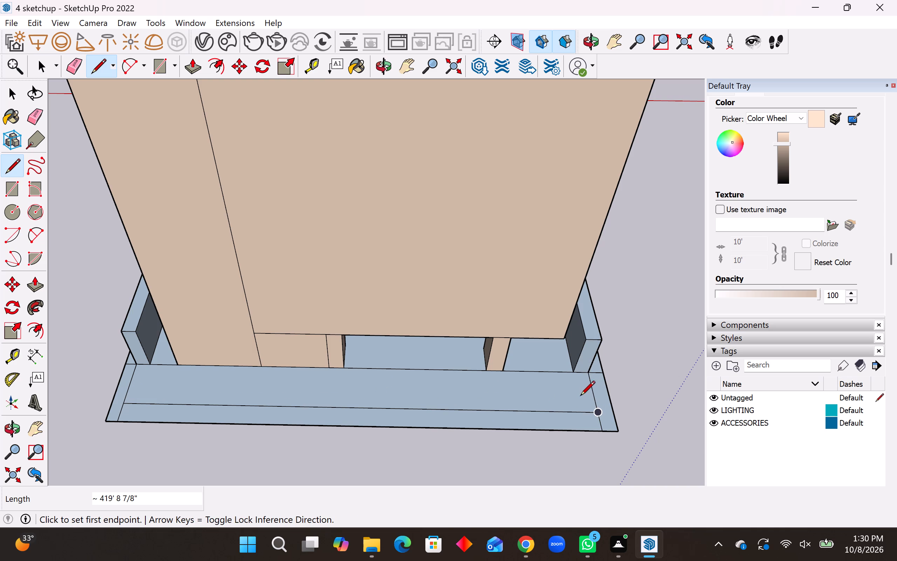
Outline the rear wall's inner edge with lines about 27' 3", 393' 5" and 27' 3", linking both side walls' inner faces.
click(573, 372)
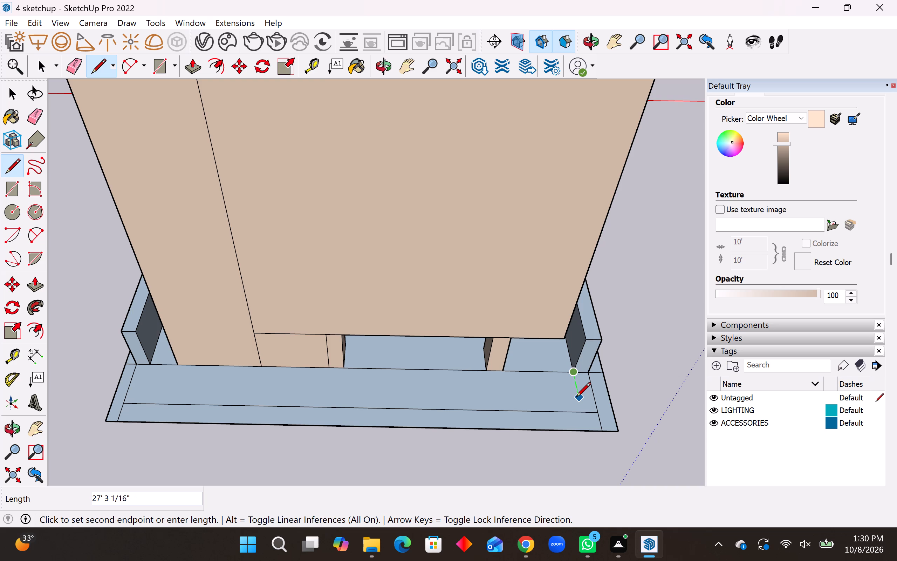
click(576, 398)
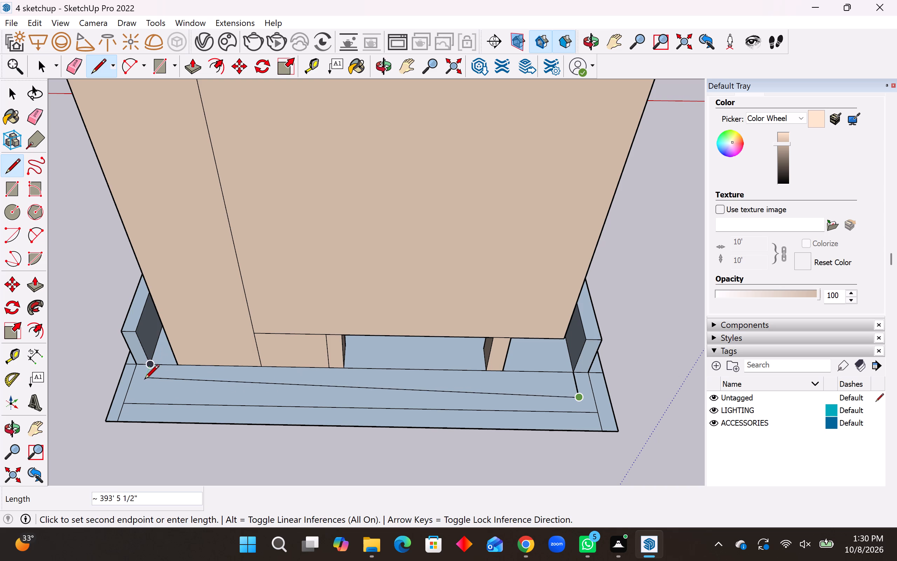
click(143, 386)
click(148, 364)
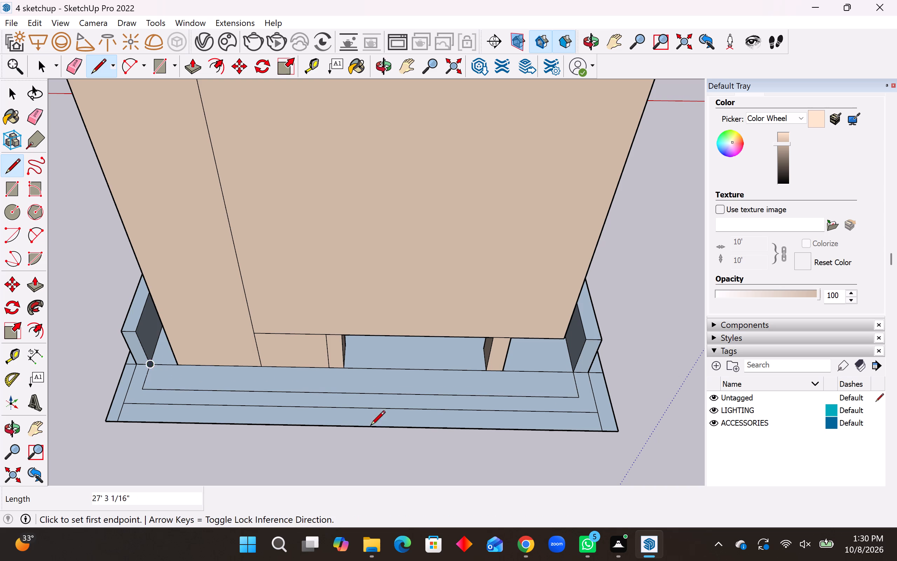
key(space)
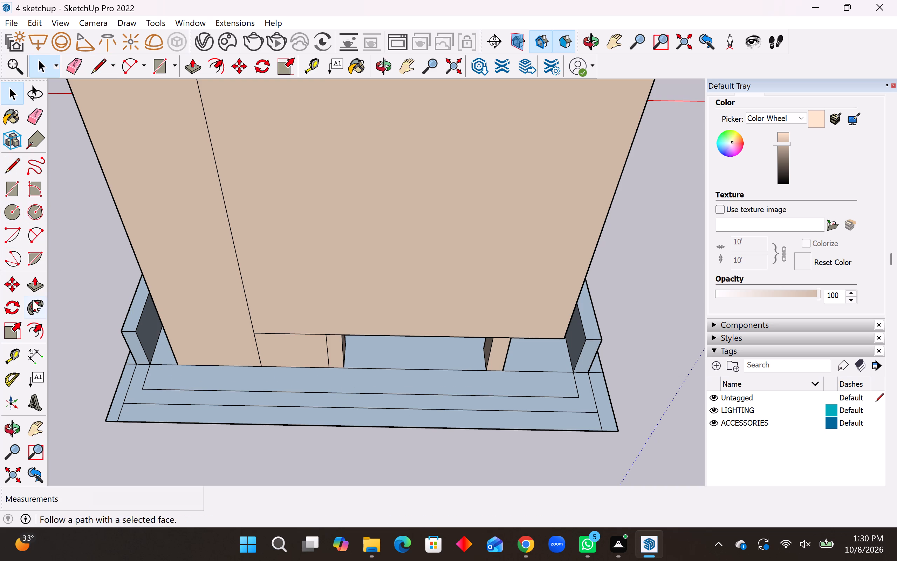
Raise the U-shaped rear strip about 49' 4" with Push/Pull to close the perimeter wall behind the building.
click(30, 291)
click(134, 383)
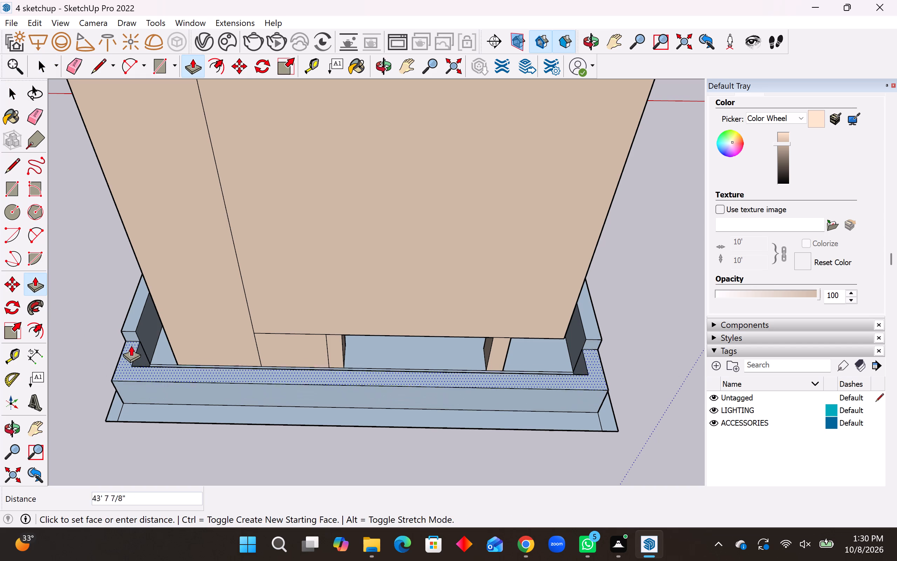
middle_drag(132, 324, 209, 394)
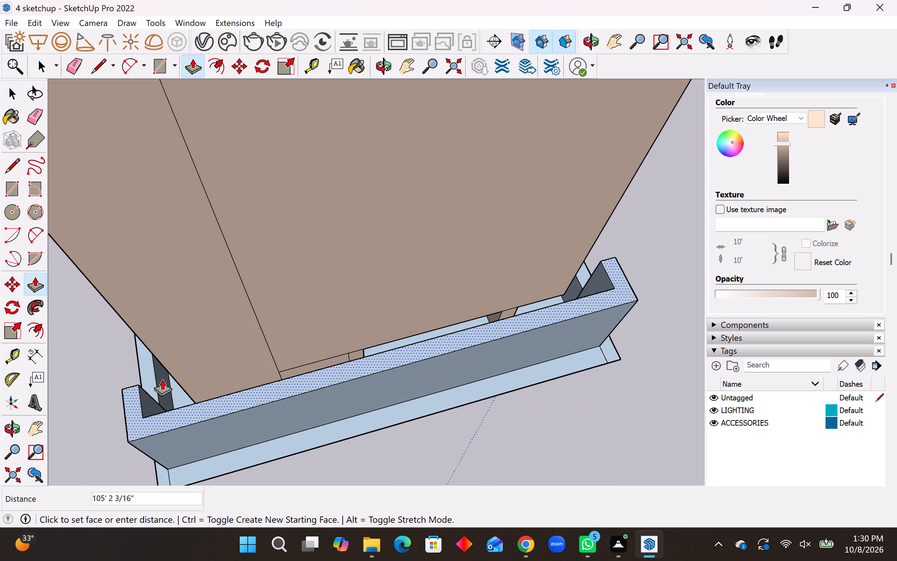
click(148, 376)
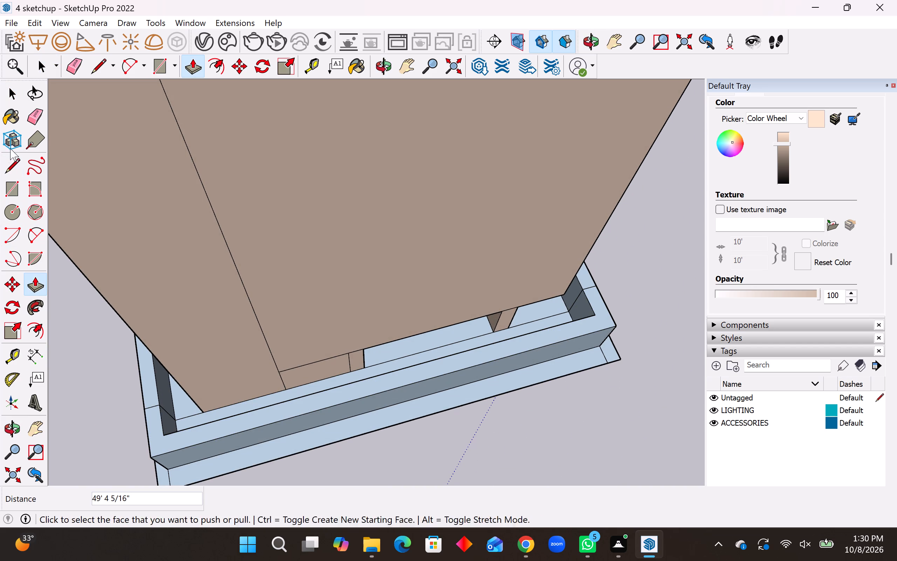
Erase the leftover seam edges on the wall top, slab and inner wall face at the stepped-wall rear corner.
click(33, 115)
scroll(178, 425, up, 3)
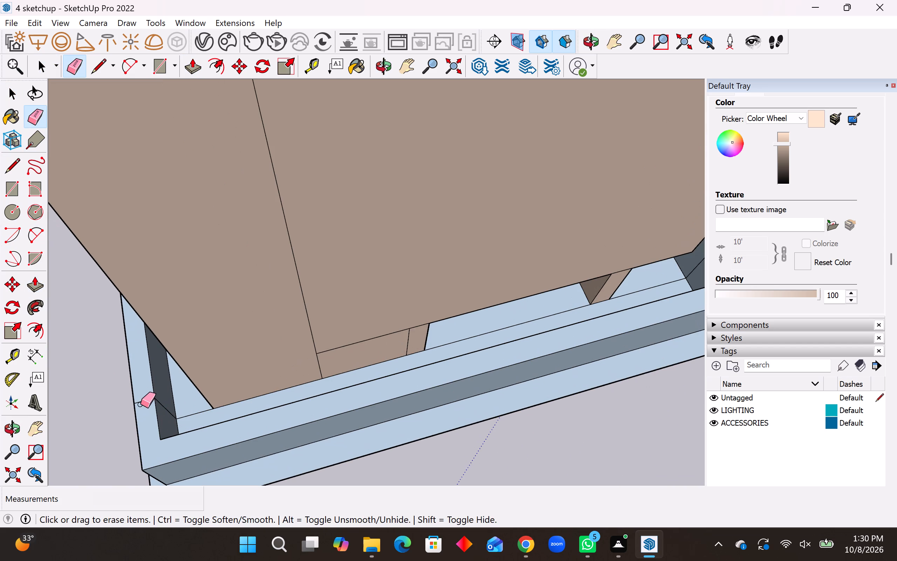
click(141, 402)
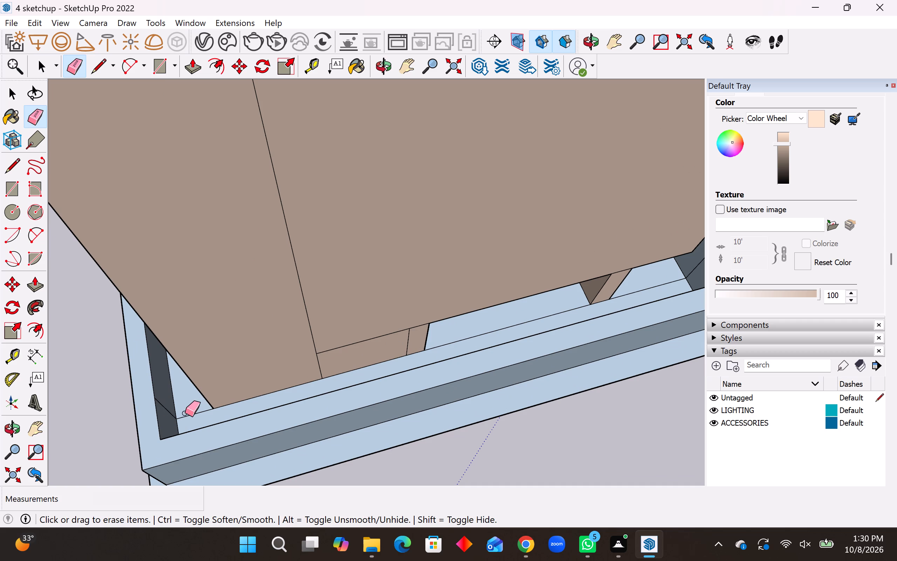
click(186, 415)
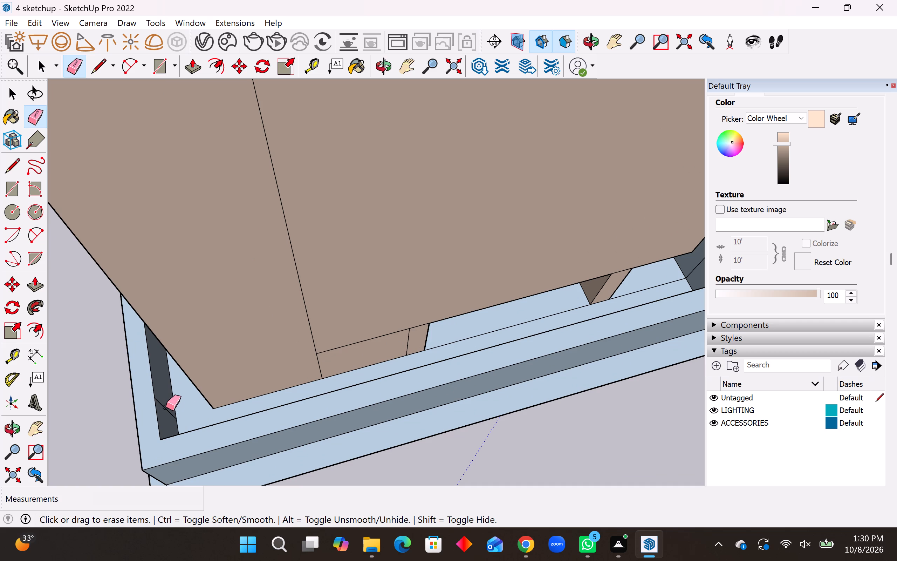
click(166, 407)
Erase the seam edges on the outer wall face and the ground border strip along the stepped-wall side.
middle_drag(156, 413, 254, 347)
middle_drag(279, 333, 292, 325)
middle_drag(314, 312, 345, 299)
middle_drag(382, 287, 597, 227)
middle_drag(631, 217, 771, 193)
middle_click(771, 193)
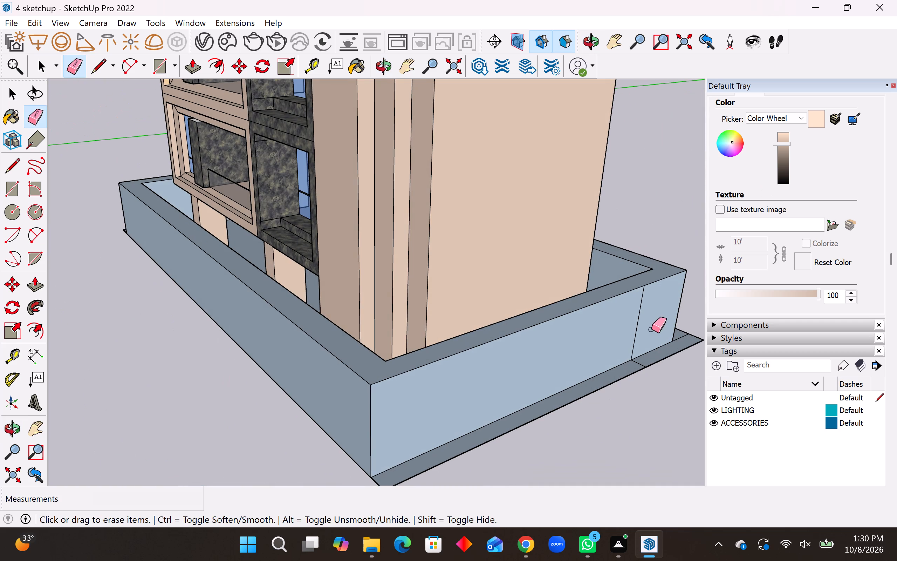
click(635, 329)
drag(637, 364, 642, 361)
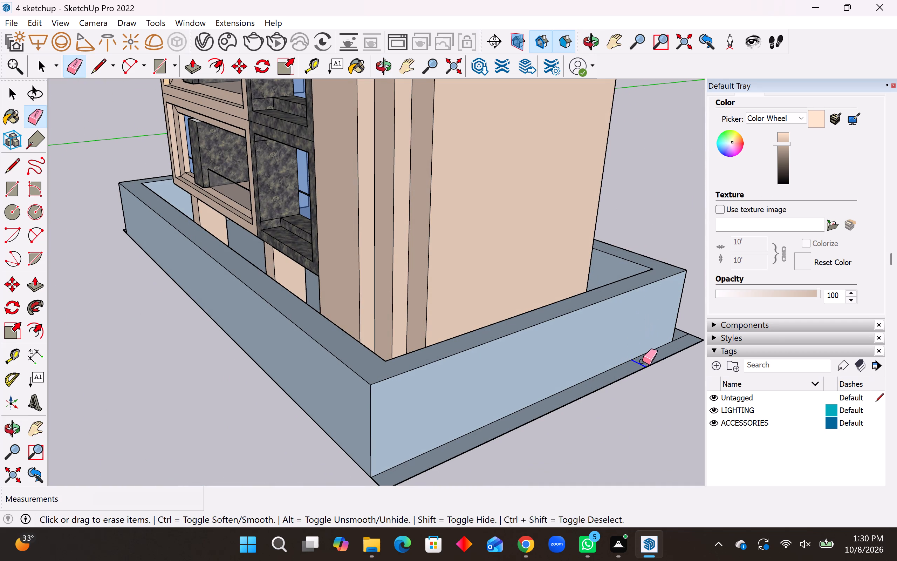
drag(642, 361, 645, 360)
Erase the seam edges on the outer wall face, ground border strip and wall top along the plain-wall side.
middle_drag(419, 380, 580, 383)
middle_drag(588, 383, 595, 383)
scroll(629, 388, down, 10)
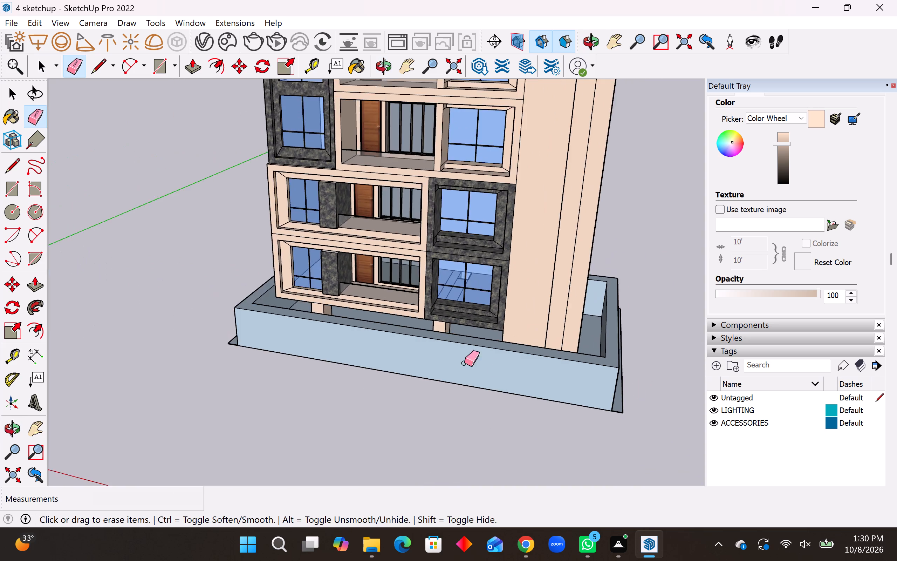
middle_drag(469, 364, 896, 362)
scroll(205, 387, up, 7)
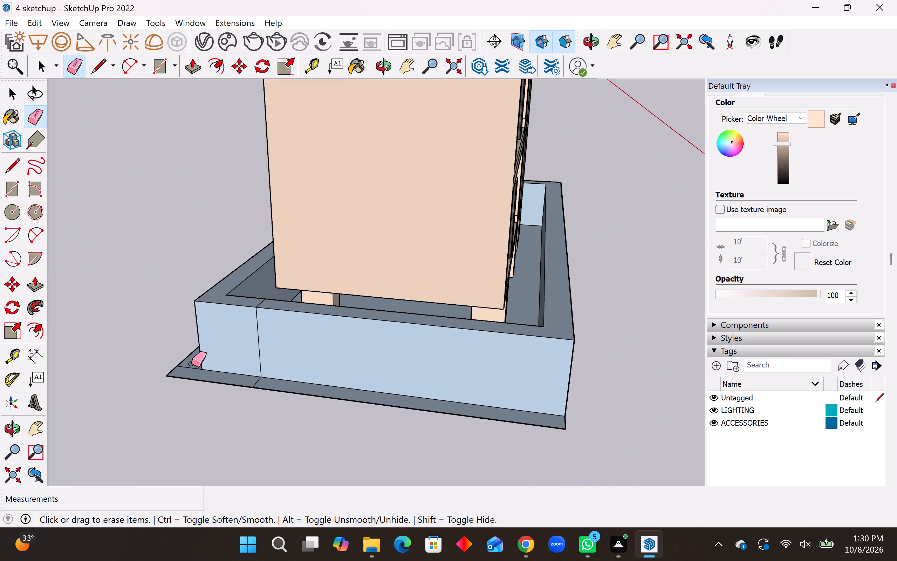
drag(191, 367, 190, 371)
drag(258, 343, 278, 343)
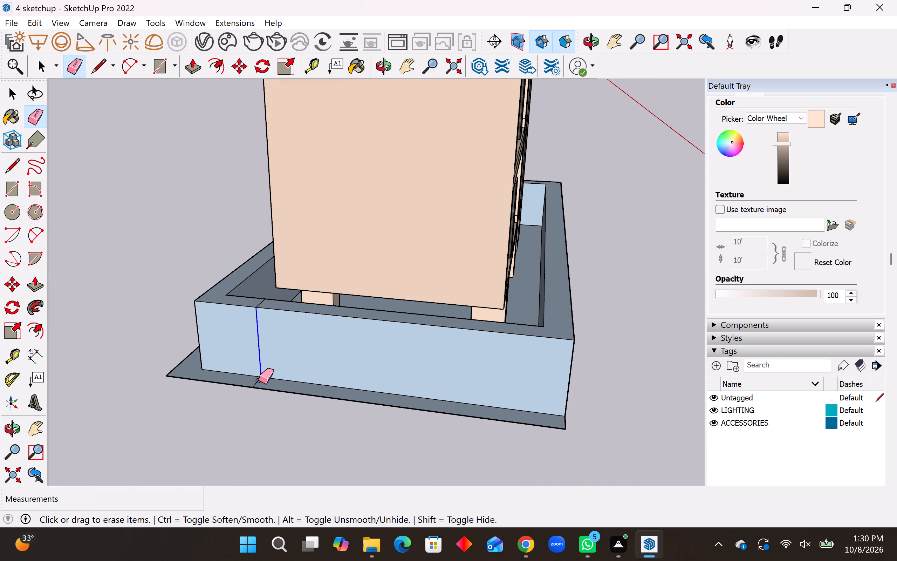
drag(259, 380, 253, 383)
middle_drag(256, 314, 266, 370)
drag(271, 343, 262, 342)
middle_drag(324, 357, 215, 411)
drag(268, 331, 278, 341)
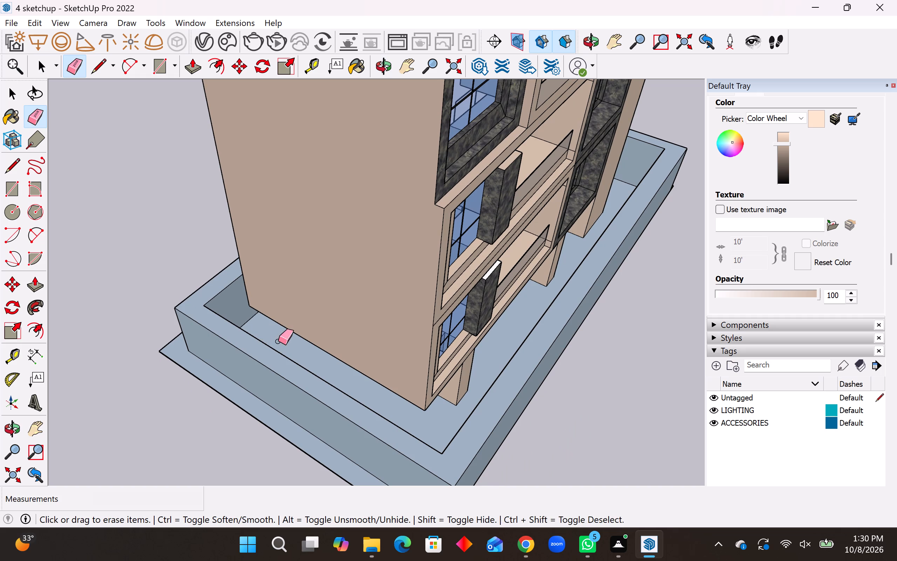
Erase the leftover slab edge visible beneath the building between the ground-floor columns.
middle_drag(319, 371, 0, 214)
scroll(250, 317, down, 4)
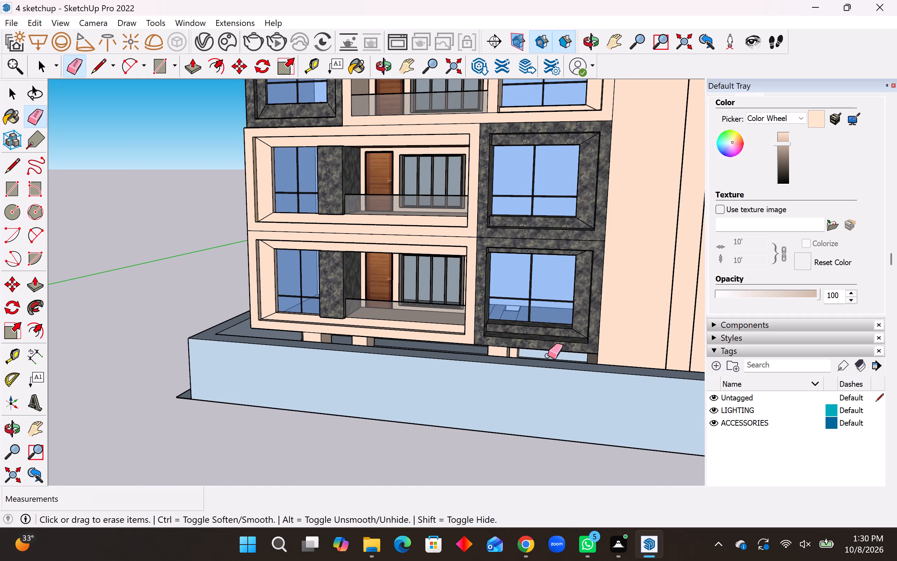
scroll(612, 361, up, 7)
middle_drag(362, 359, 363, 363)
middle_click(363, 363)
click(370, 342)
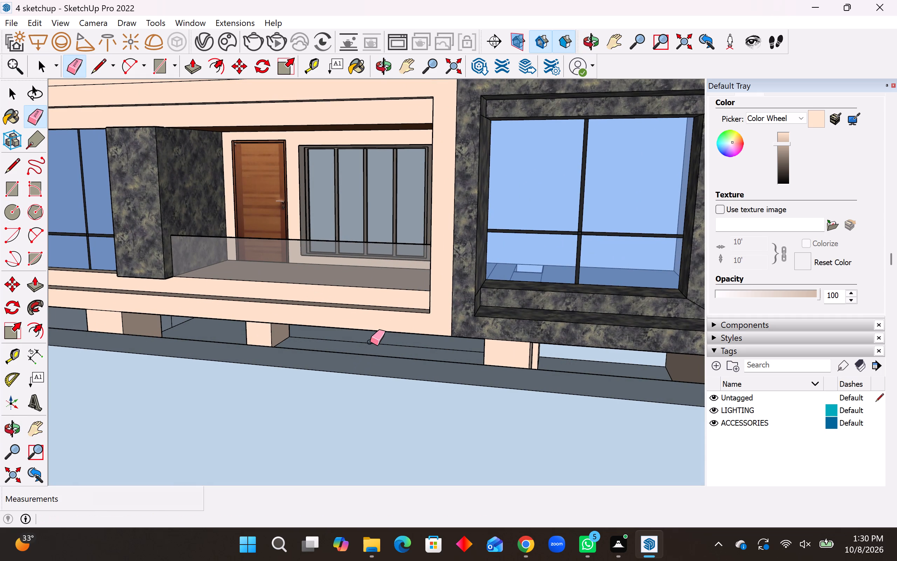
click(369, 342)
click(369, 342)
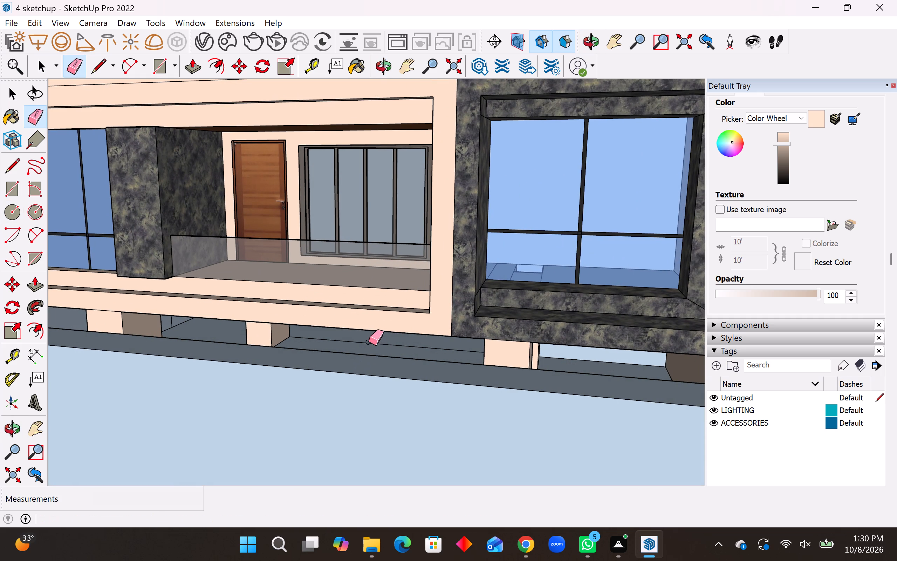
click(368, 342)
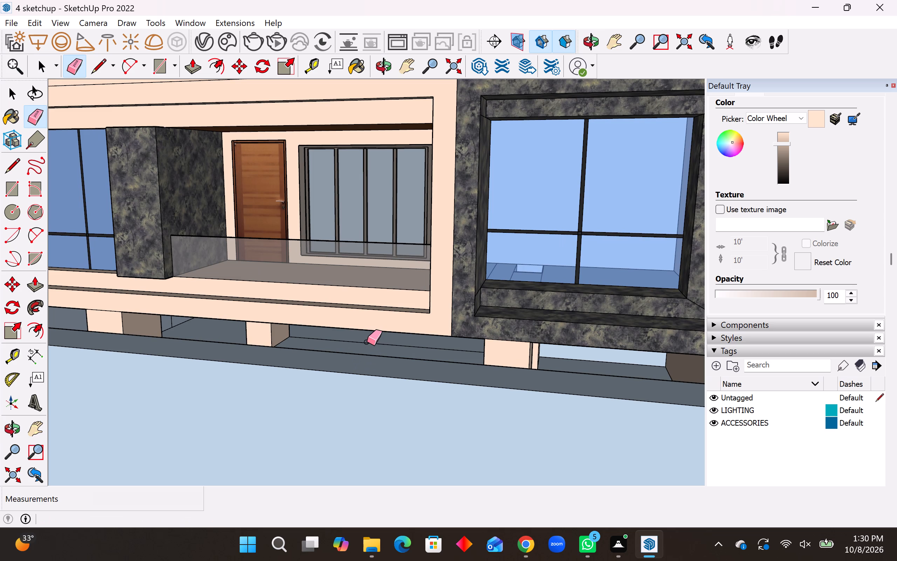
click(367, 343)
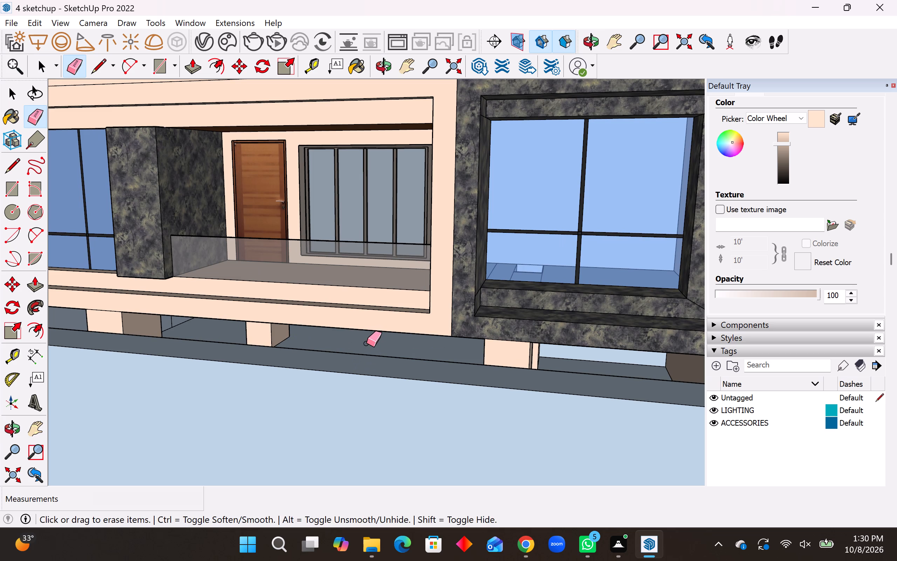
Examine the closed perimeter wall from all around the building and from the front.
scroll(218, 383, down, 10)
middle_drag(509, 372, 346, 511)
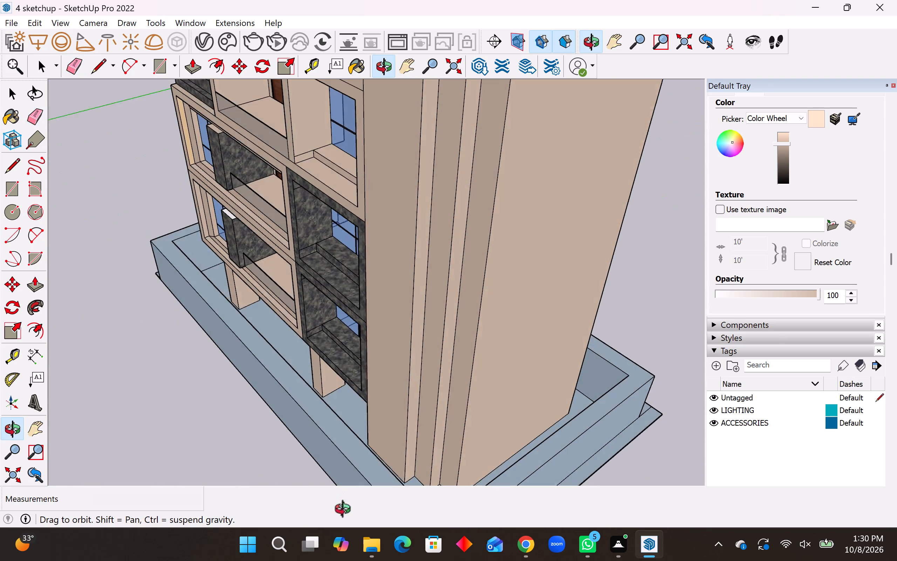
middle_drag(346, 511, 343, 522)
scroll(576, 387, up, 4)
middle_drag(574, 381, 302, 388)
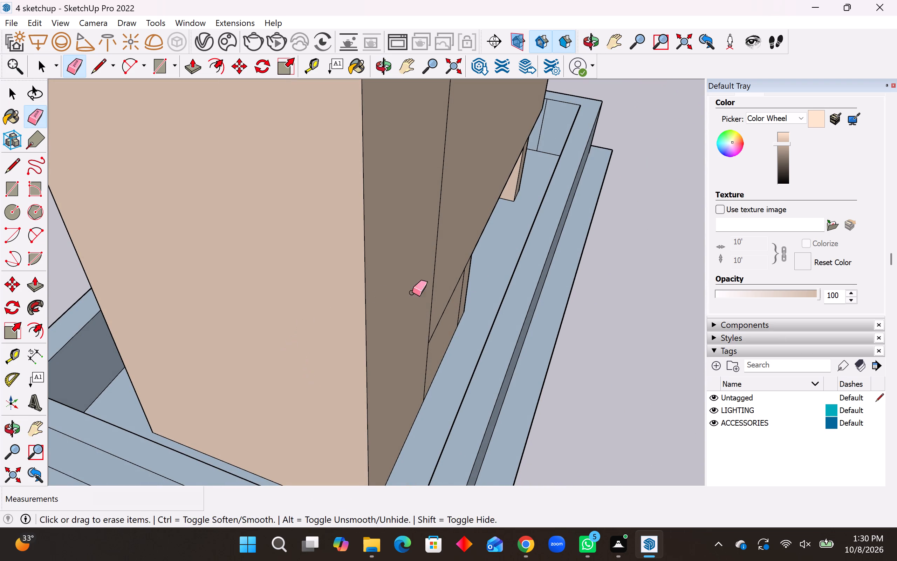
middle_drag(32, 352, 530, 314)
middle_drag(454, 320, 778, 233)
scroll(217, 329, down, 6)
middle_drag(246, 340, 458, 320)
scroll(458, 319, down, 5)
middle_drag(379, 331, 384, 298)
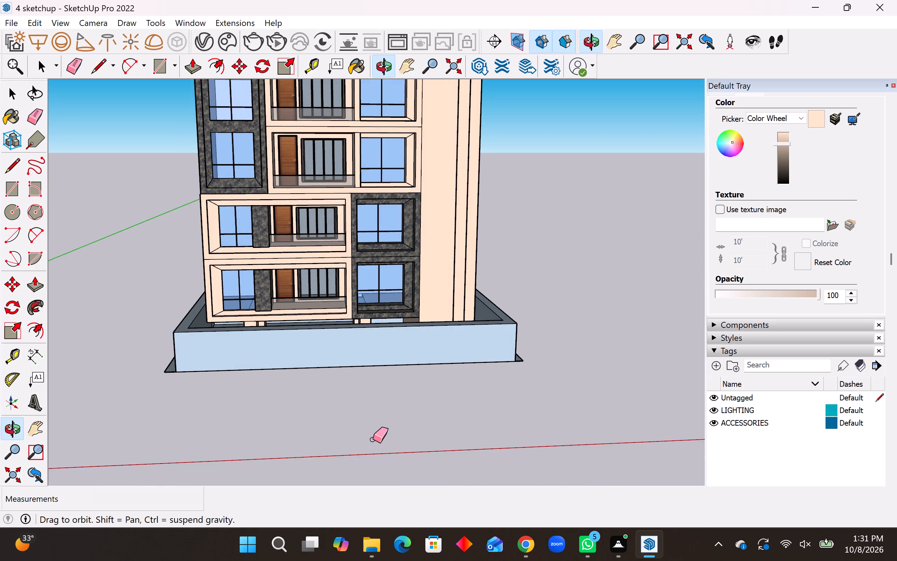
scroll(378, 439, down, 5)
scroll(345, 244, up, 1)
middle_drag(345, 242, 346, 205)
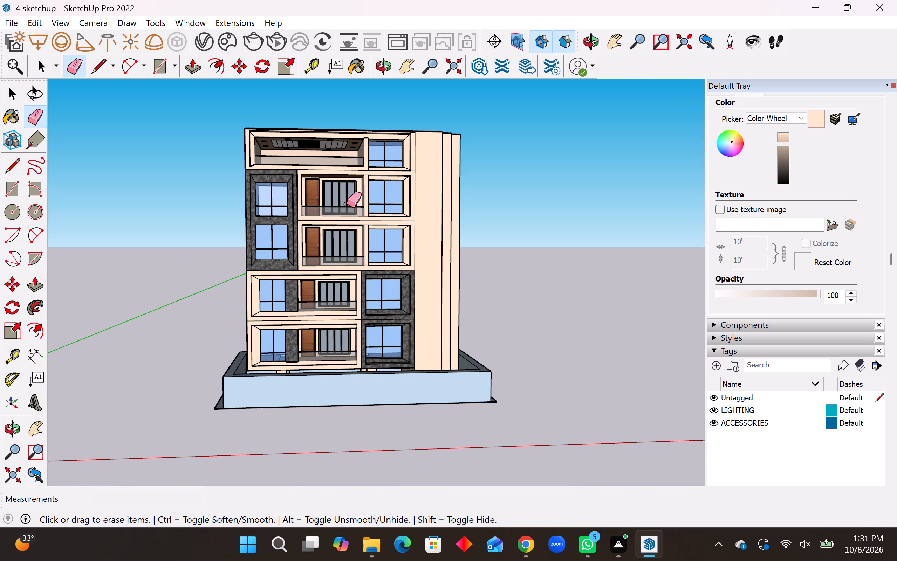
Draw a full-height rectangle about 92' by 49' on the front perimeter wall, near the corner on the balcony side.
key(space)
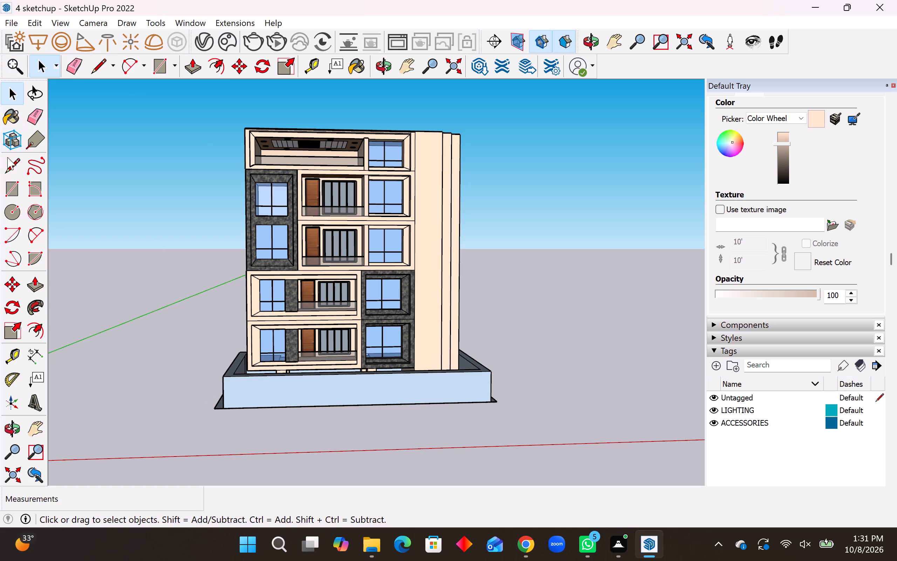
click(6, 185)
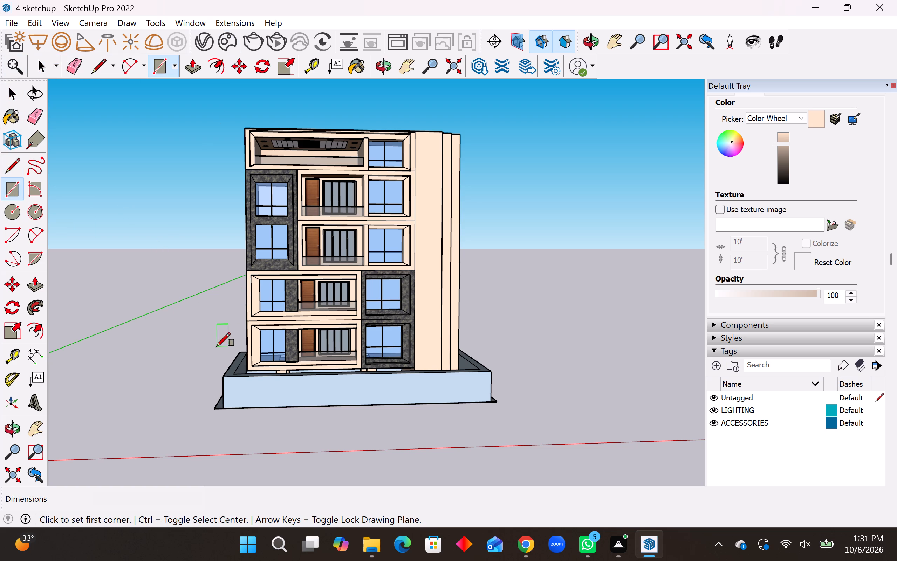
scroll(280, 339, up, 4)
scroll(297, 407, up, 3)
scroll(240, 243, down, 4)
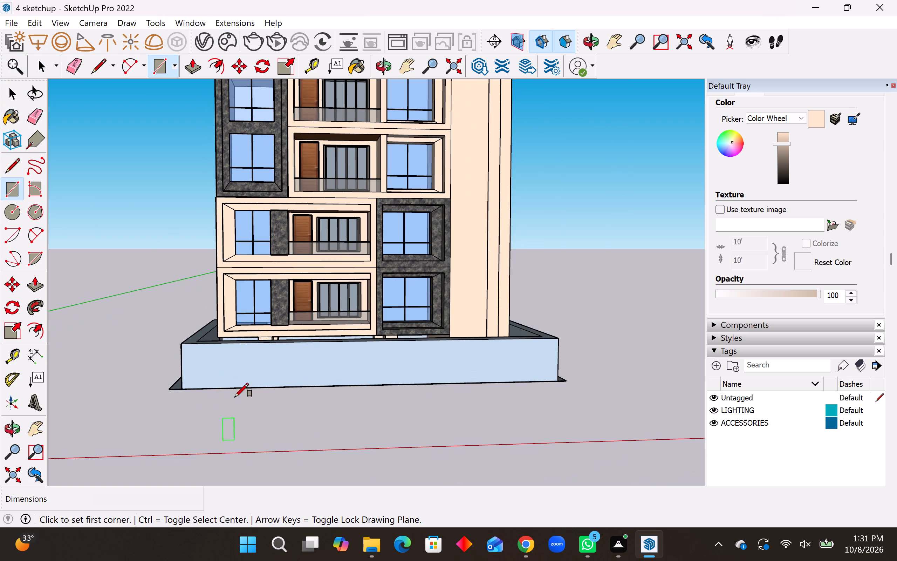
scroll(238, 384, up, 7)
middle_drag(236, 392, 237, 407)
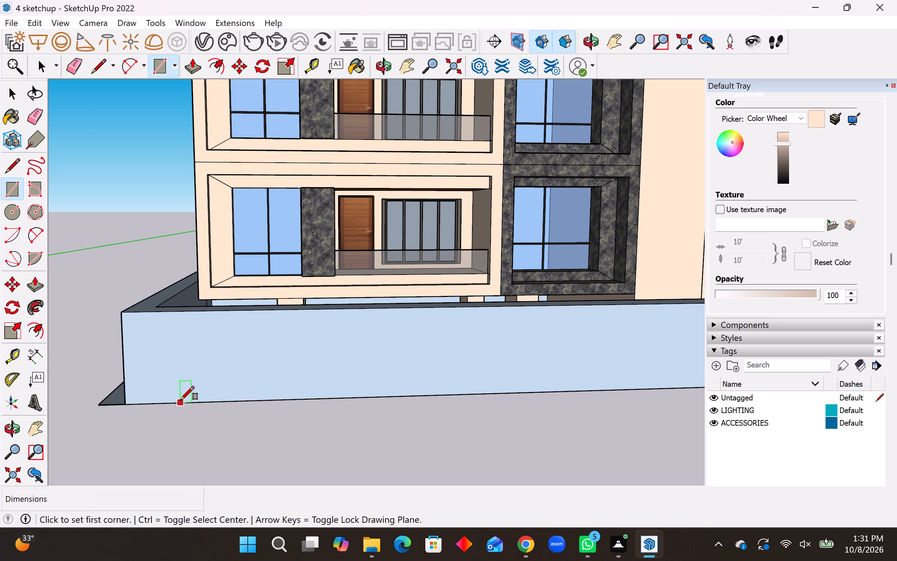
click(180, 400)
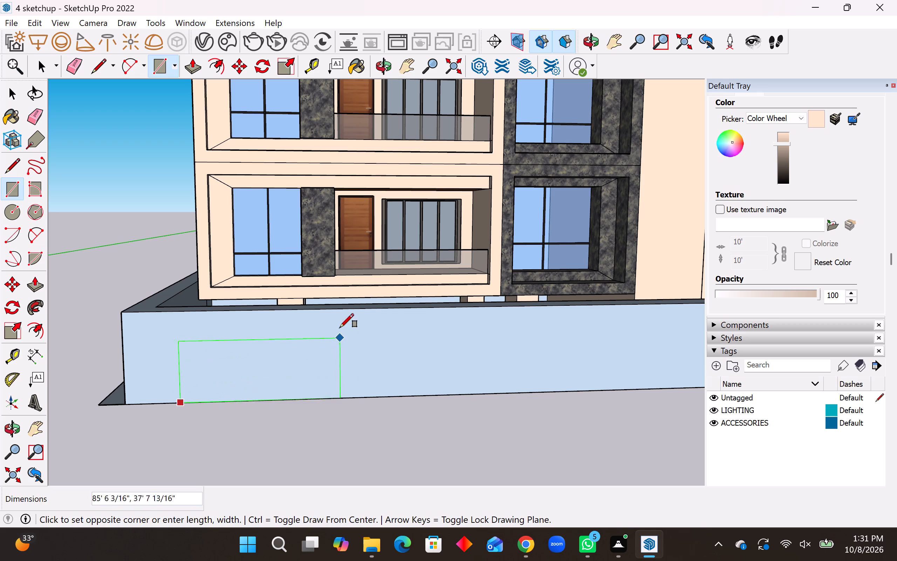
click(352, 310)
Draw two more full-height rectangles on the front wall, about 23' wide below the plain facade and about 34' wide at the far corner.
scroll(104, 381, down, 7)
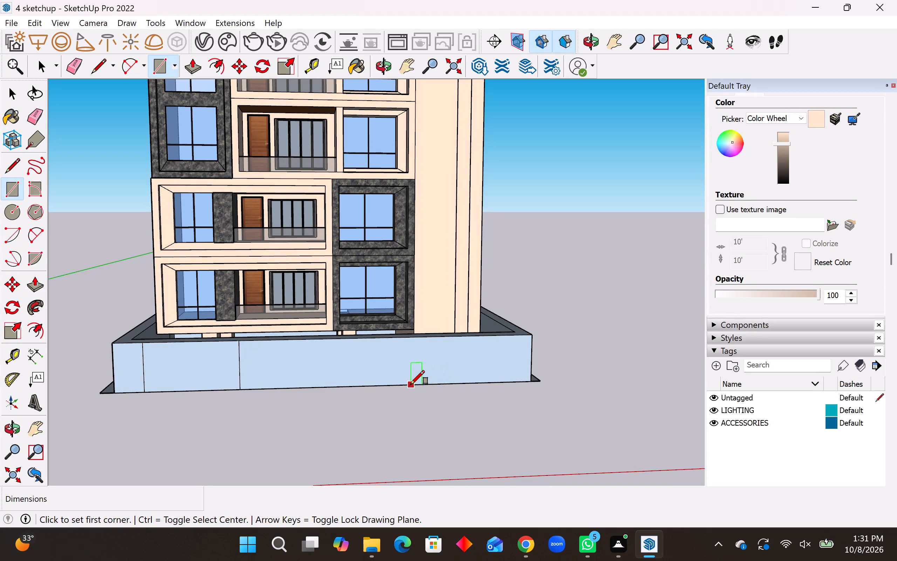
click(408, 385)
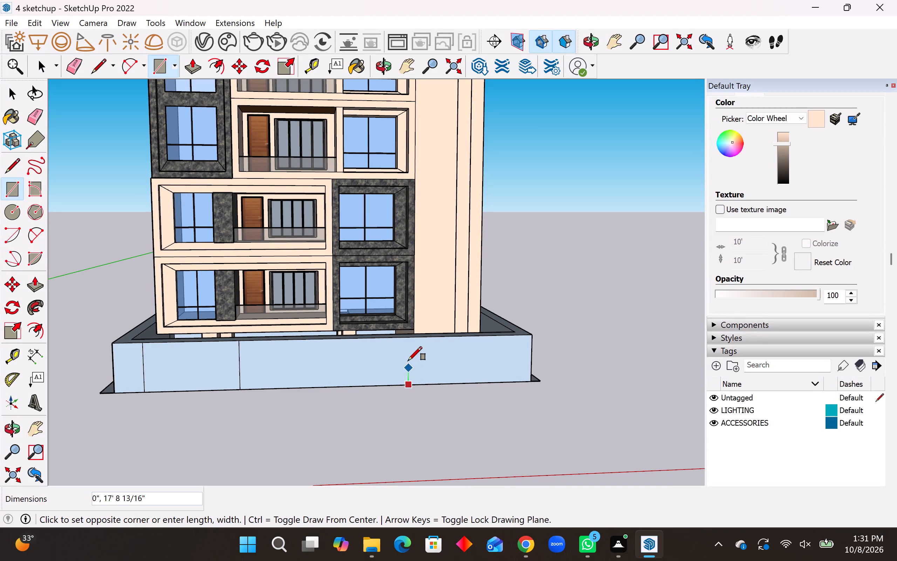
click(431, 339)
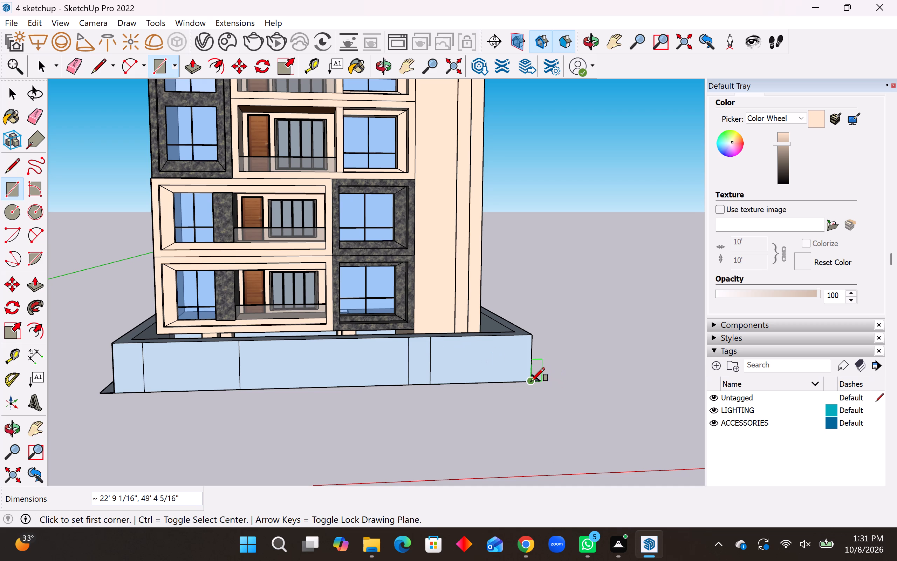
click(499, 378)
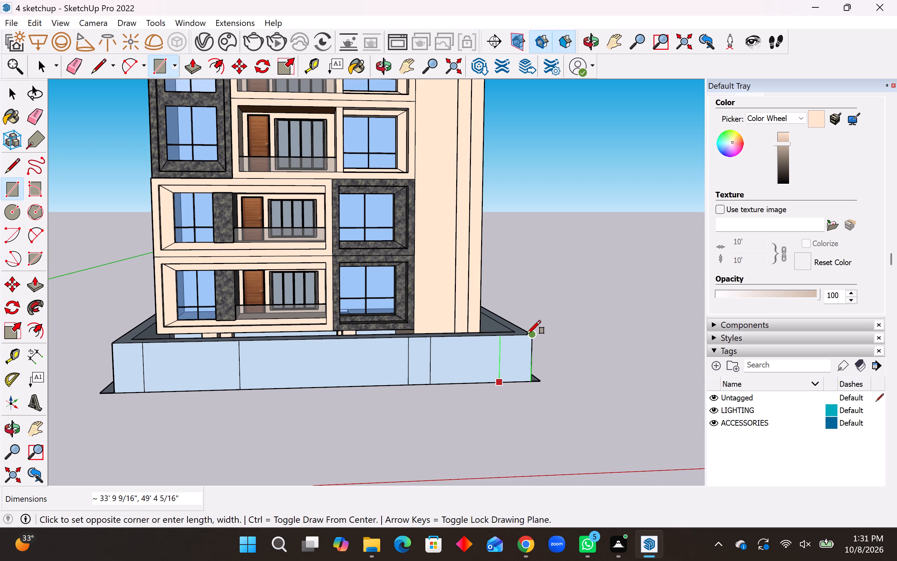
click(527, 334)
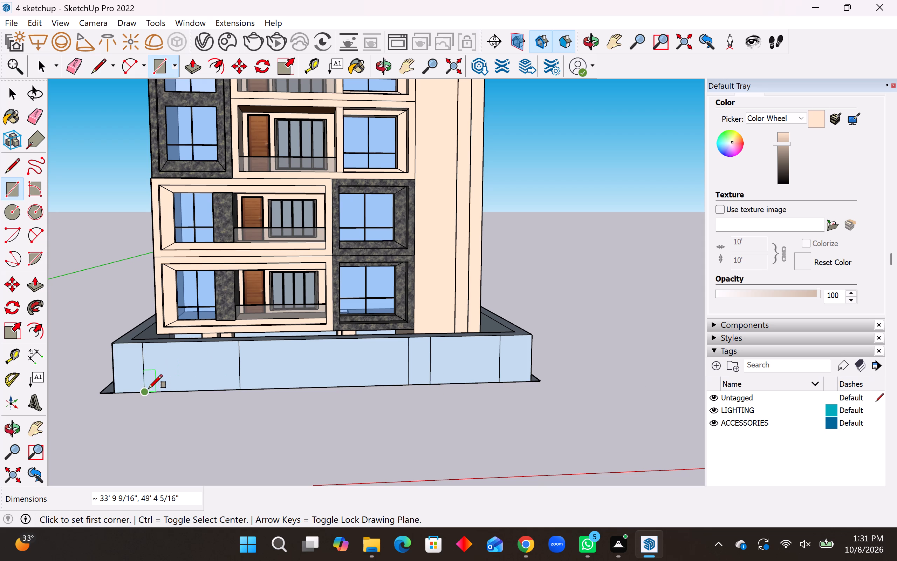
Narrow the large front-wall rectangle by drawing a new one about 86' wide from its lower corner and erasing the former side edge.
click(145, 393)
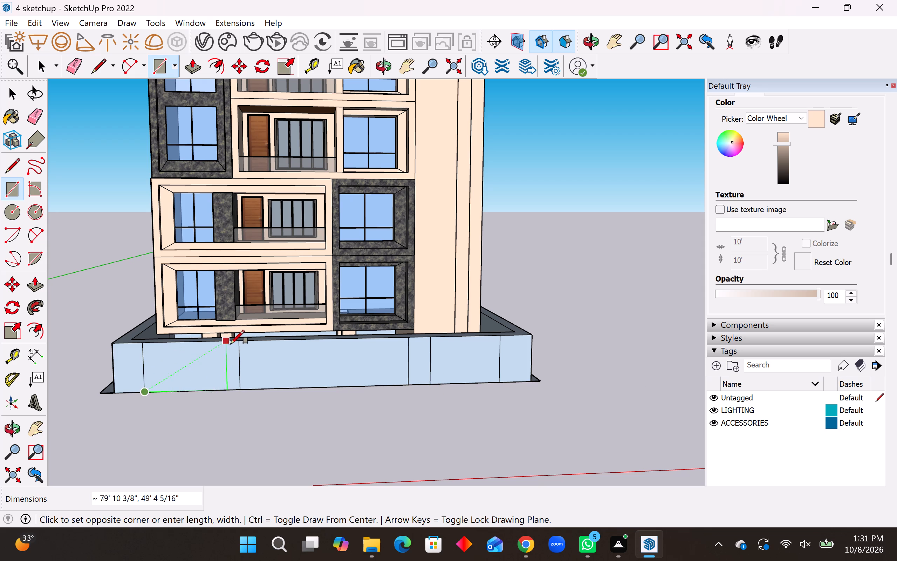
scroll(231, 343, up, 6)
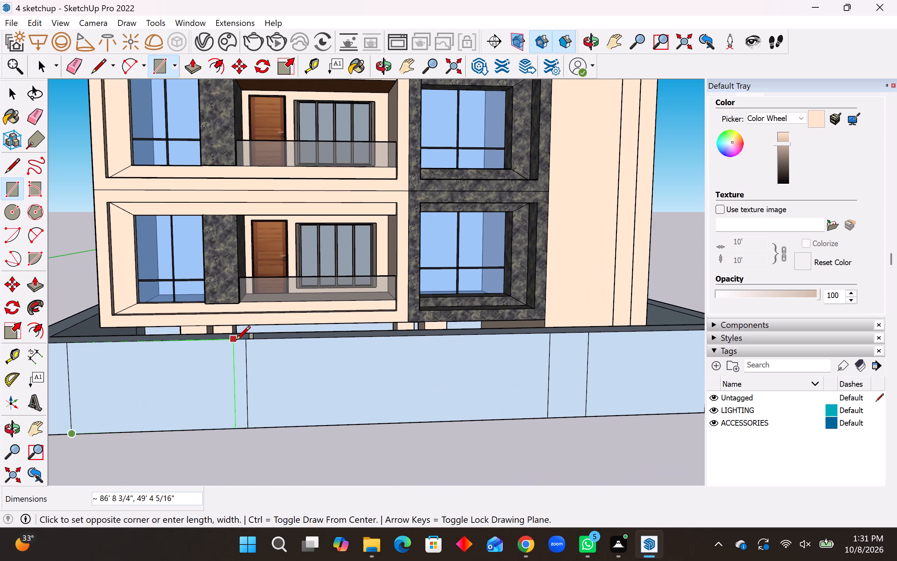
click(234, 340)
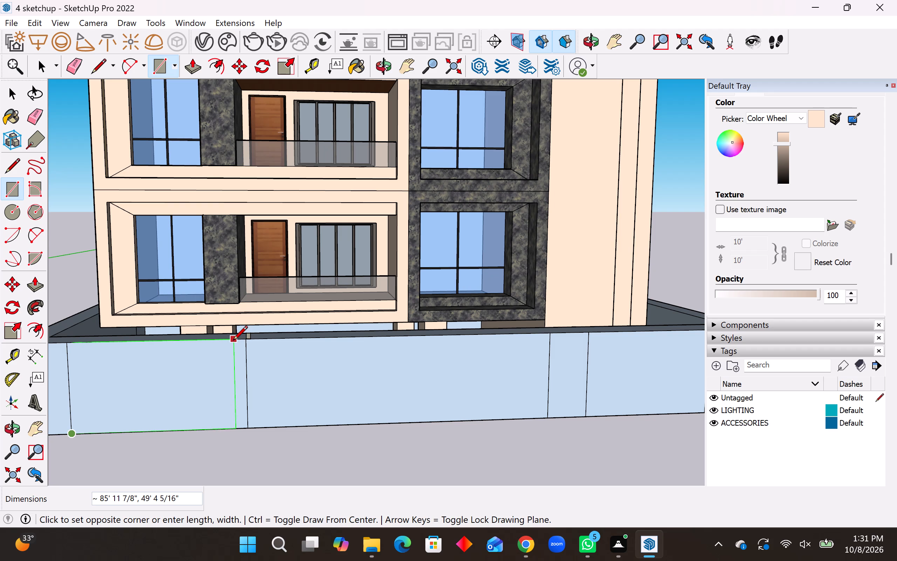
click(38, 122)
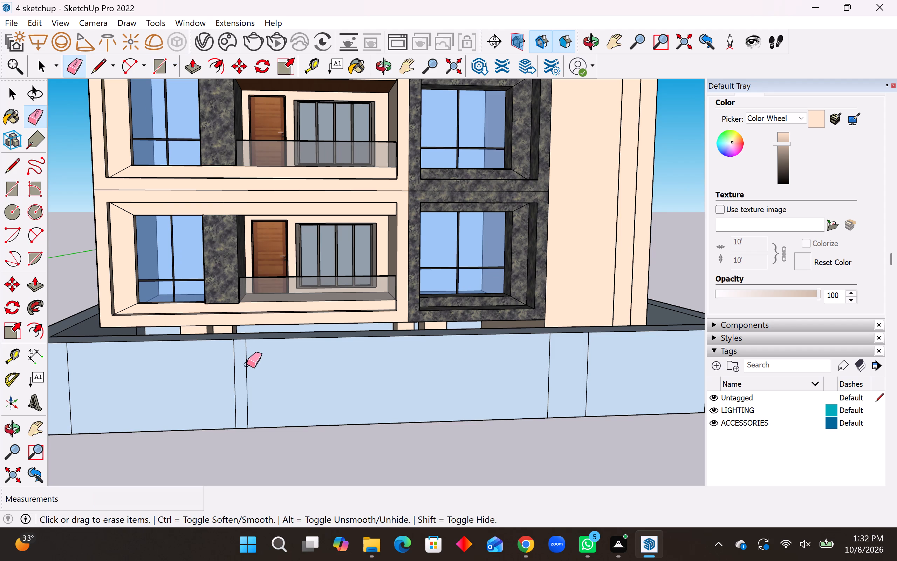
click(247, 364)
Offset the outline of the large front-wall rectangle inward by about 3' to form a border frame.
scroll(310, 407, down, 8)
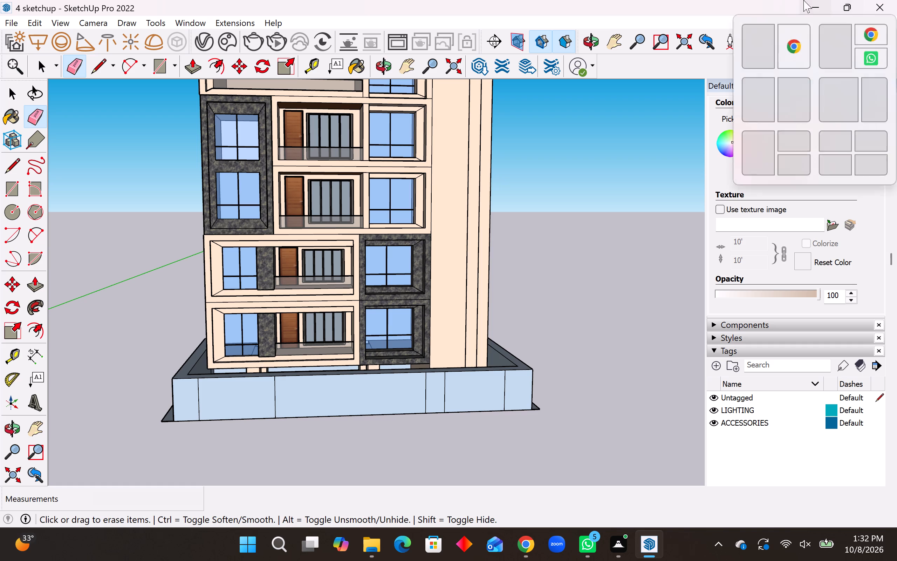
scroll(230, 433, up, 5)
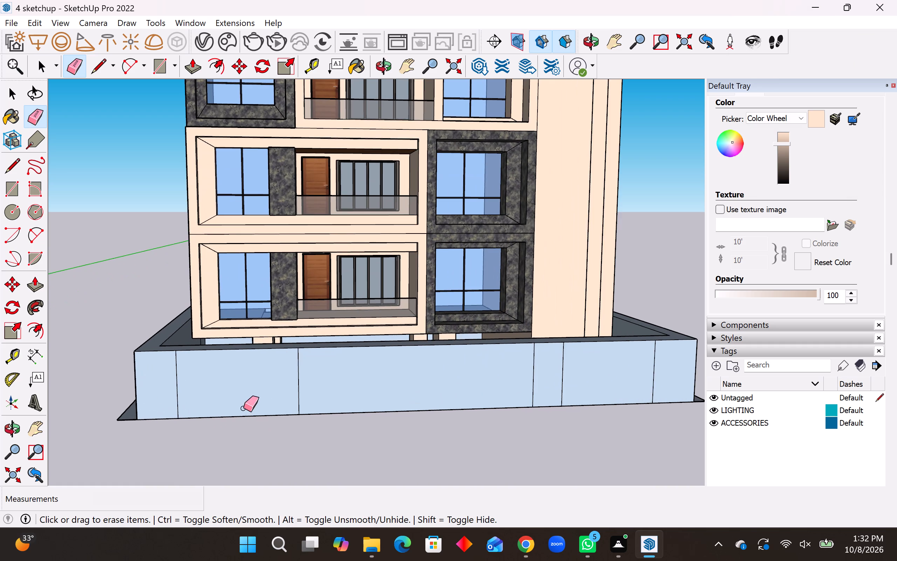
scroll(244, 402, down, 1)
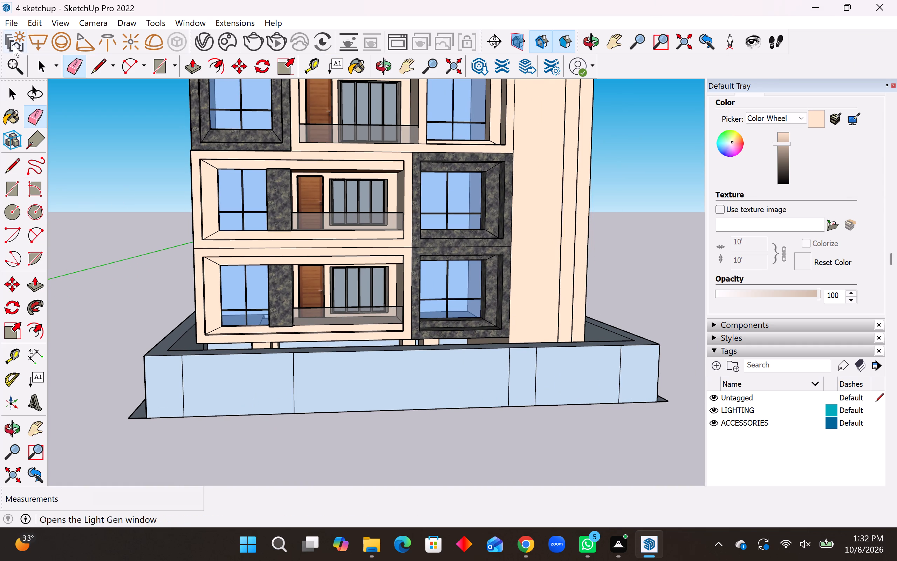
click(36, 329)
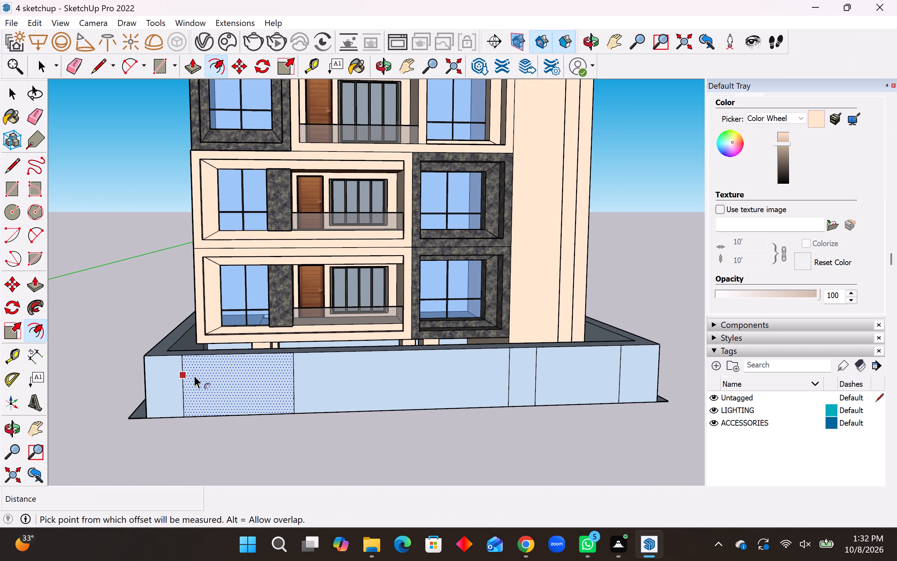
click(192, 376)
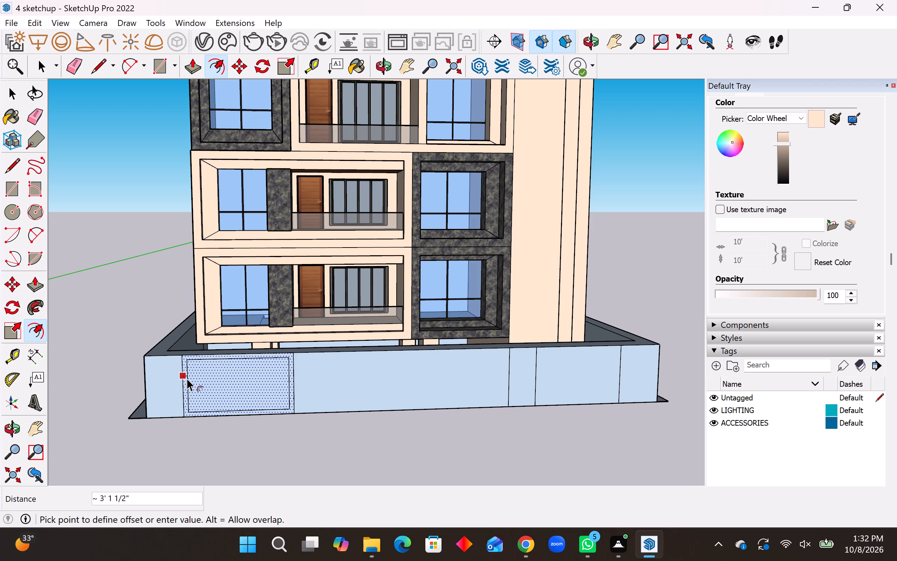
click(187, 378)
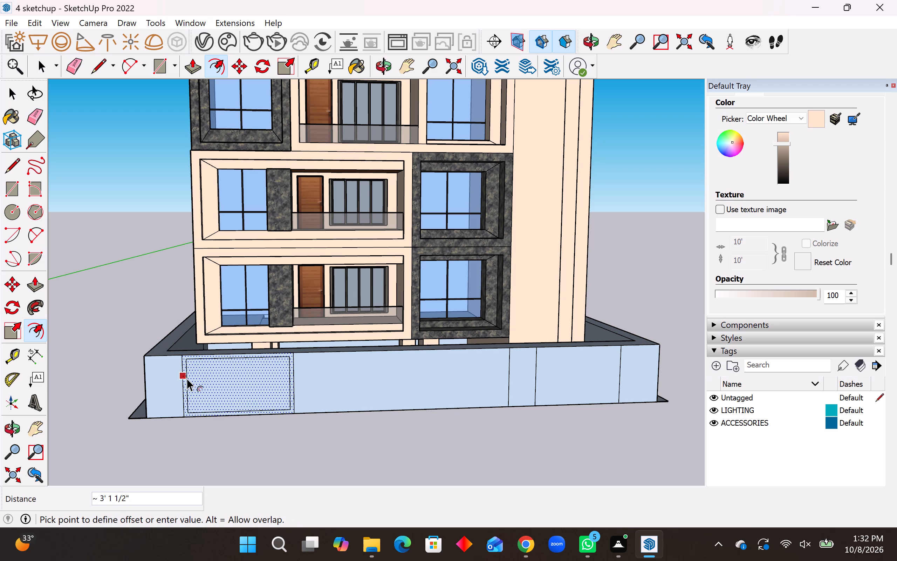
key(space)
click(275, 447)
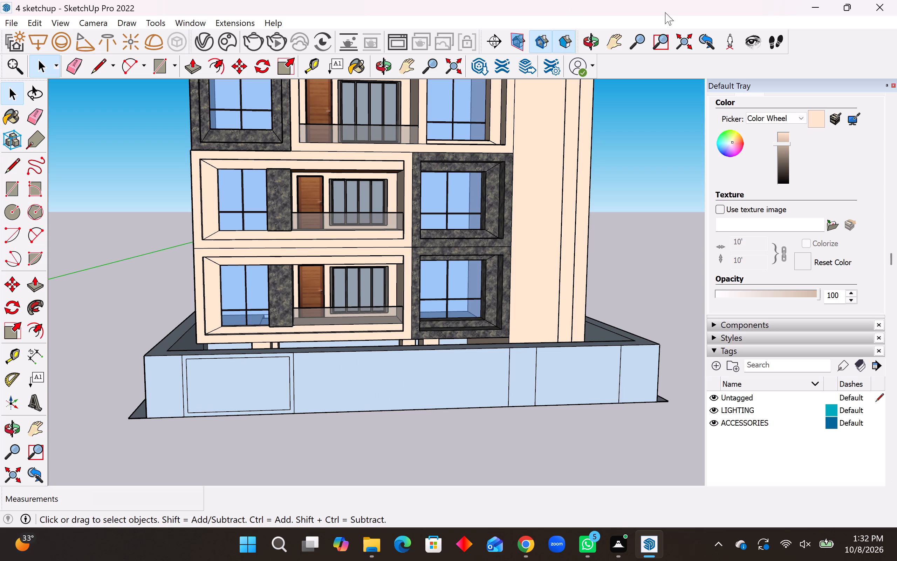
Push the panel inside the border frame about 8' 1" into the front wall.
scroll(307, 359, down, 4)
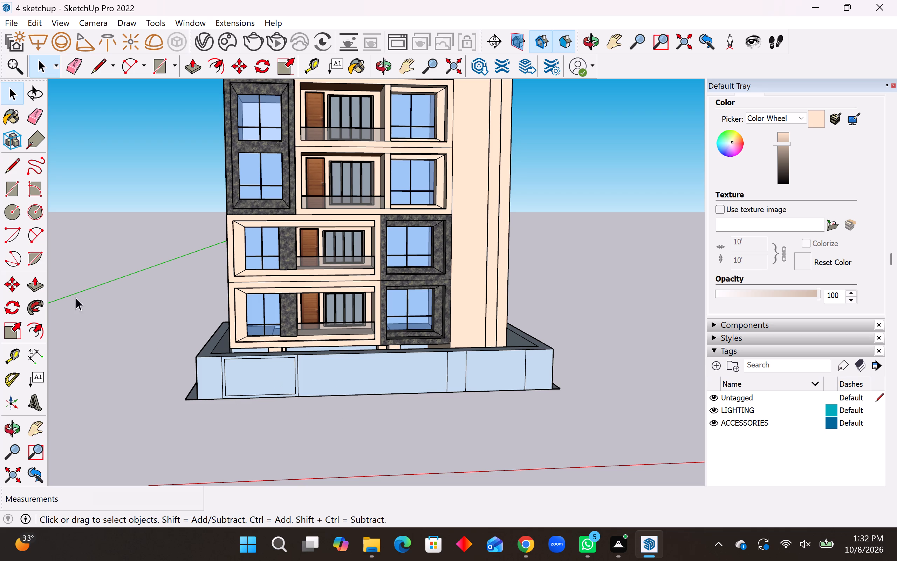
click(33, 288)
click(246, 372)
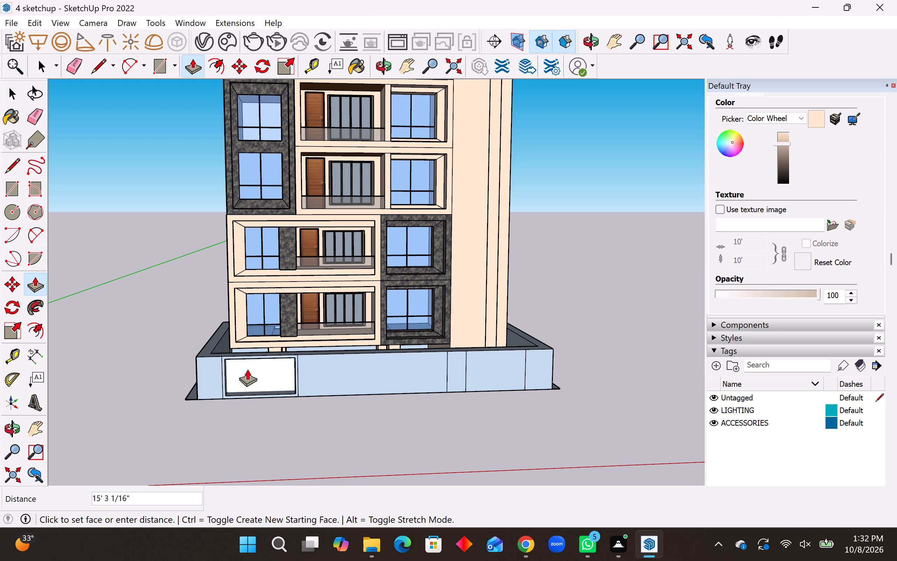
middle_drag(247, 370, 251, 347)
scroll(247, 360, up, 6)
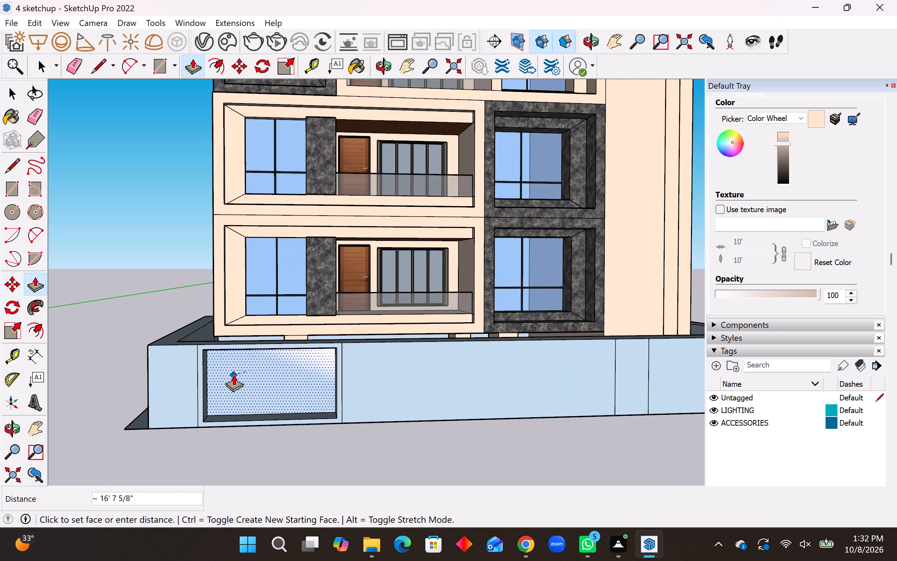
middle_drag(234, 374, 228, 359)
scroll(227, 360, up, 1)
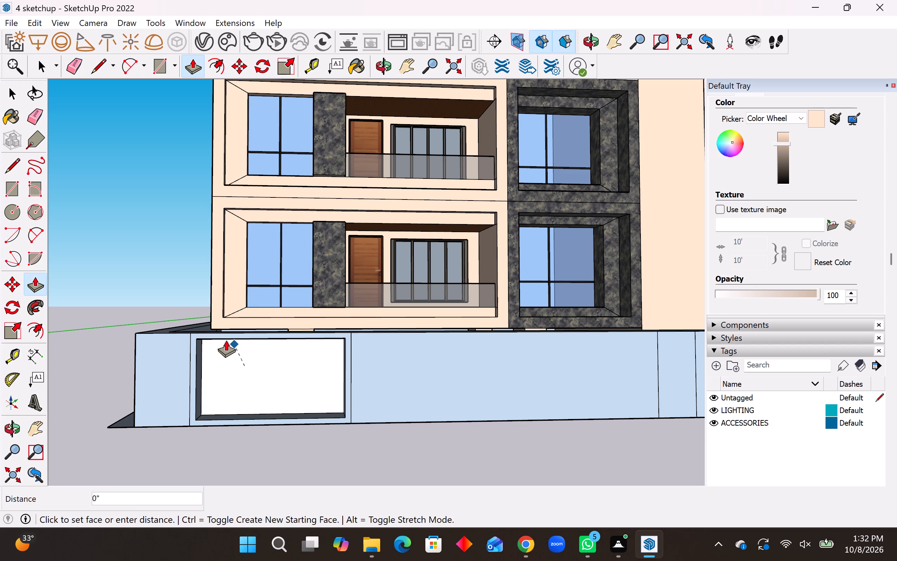
key(Escape)
click(230, 367)
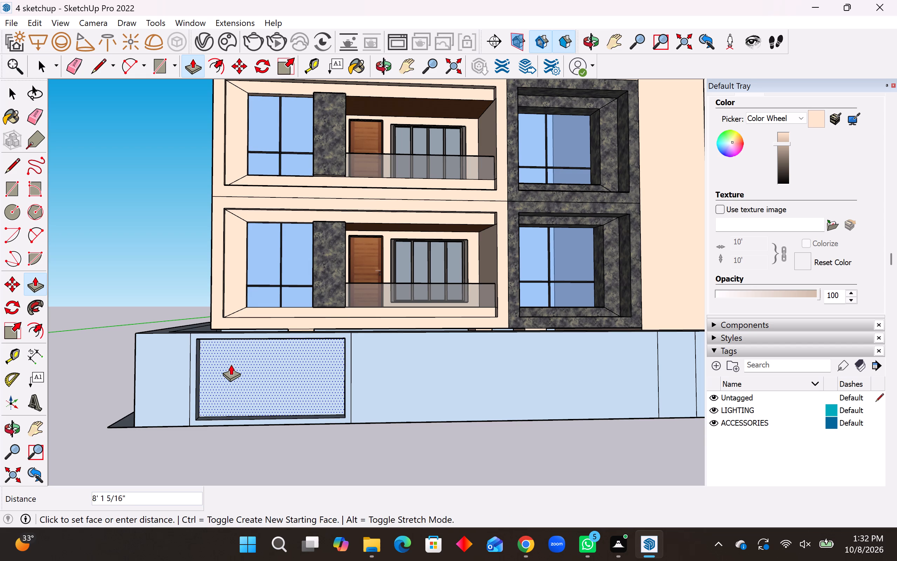
click(231, 364)
key(space)
click(340, 447)
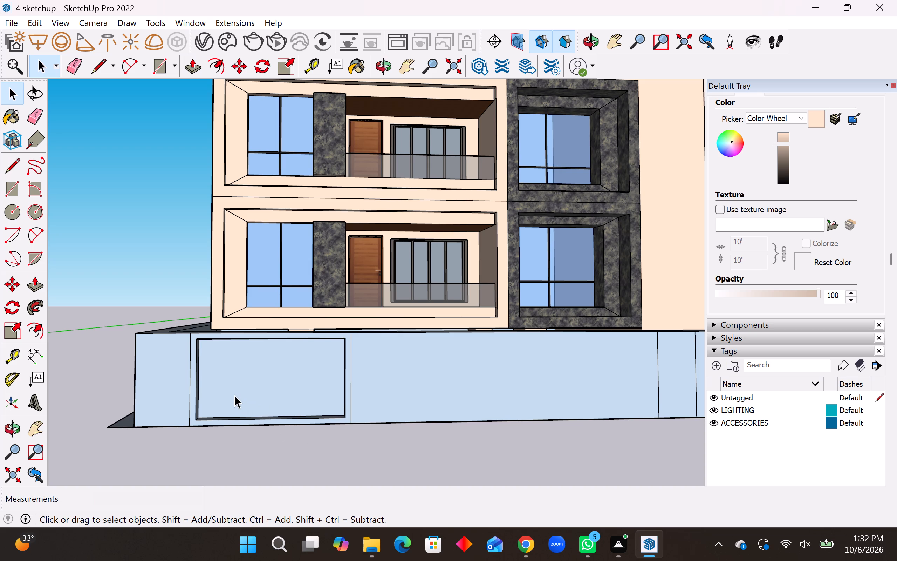
Paint the border frame around the recessed wall panel with the beige [Color C01]1 material.
scroll(234, 395, down, 3)
middle_drag(252, 386, 256, 381)
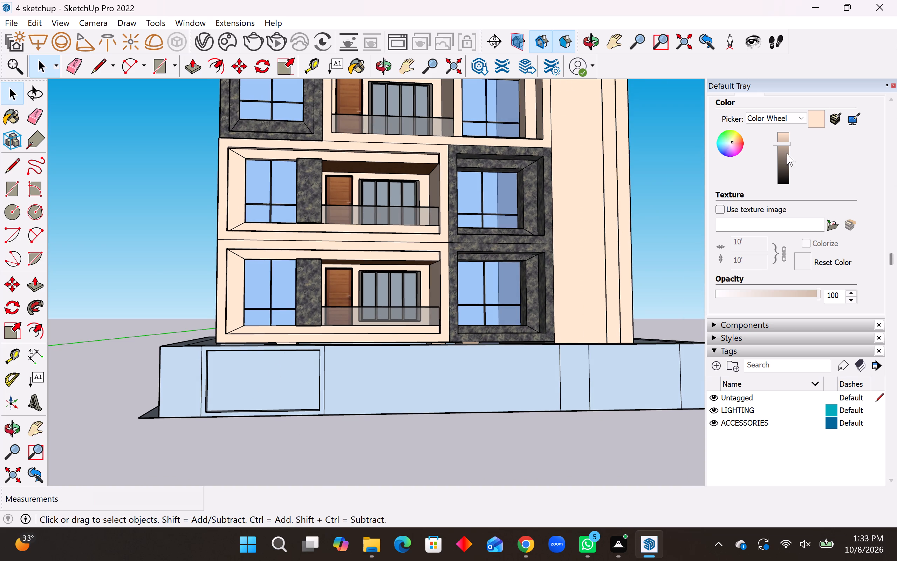
scroll(802, 205, up, 4)
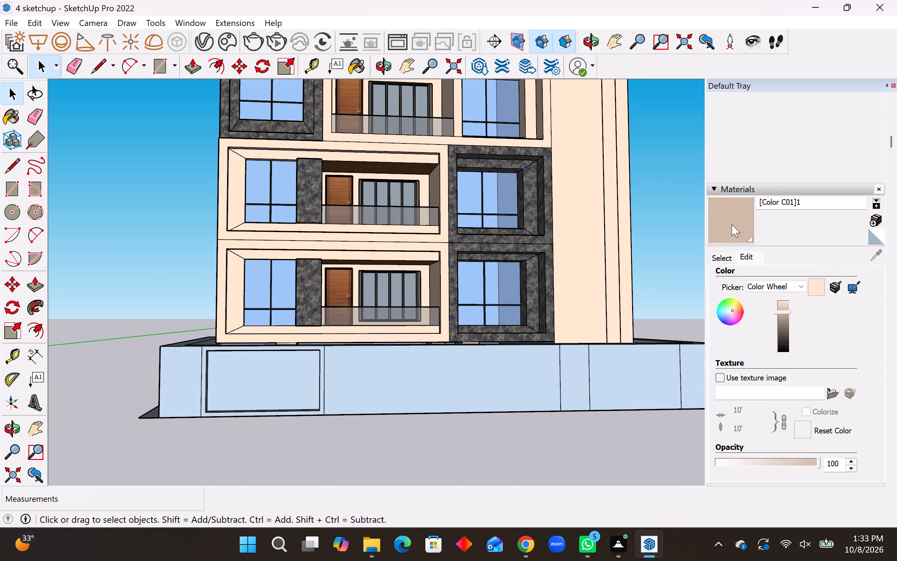
click(732, 224)
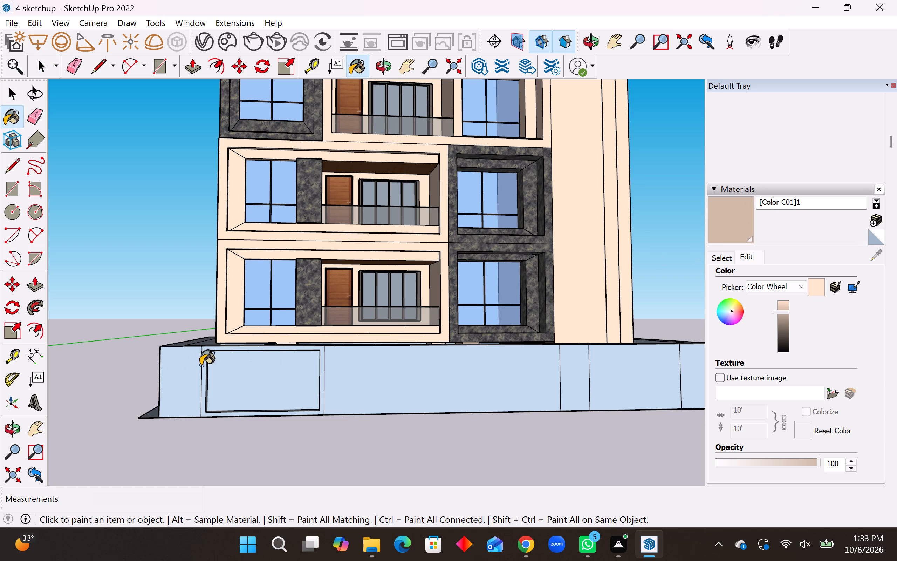
click(203, 365)
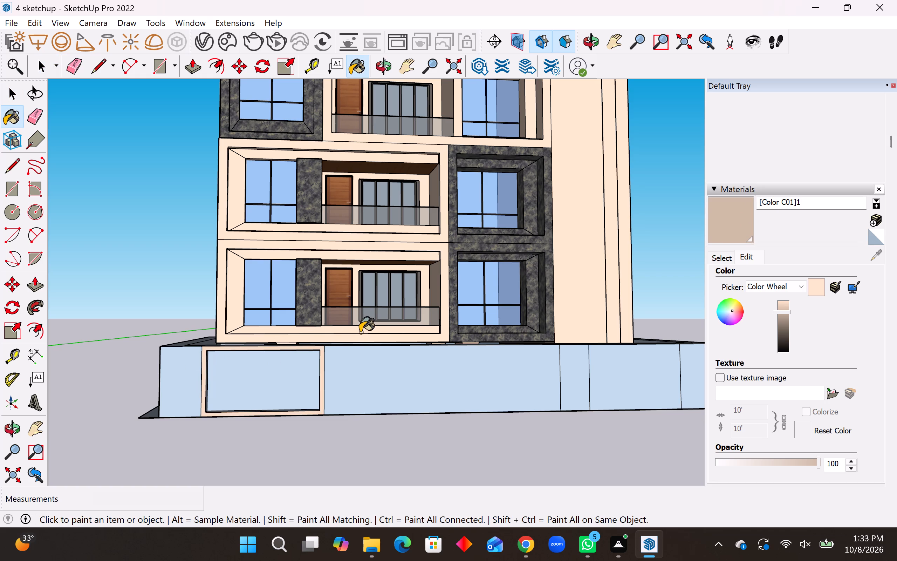
Paint the four inner reveal faces of the recessed front-wall panel with the beige [Color C01]1 material.
scroll(253, 360, up, 6)
middle_drag(258, 345, 257, 316)
middle_drag(258, 295, 261, 280)
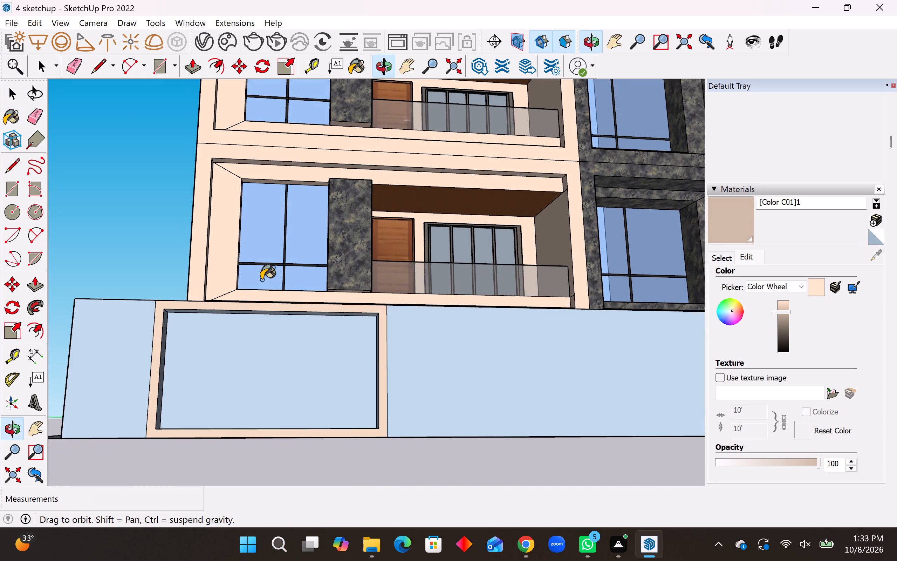
click(253, 308)
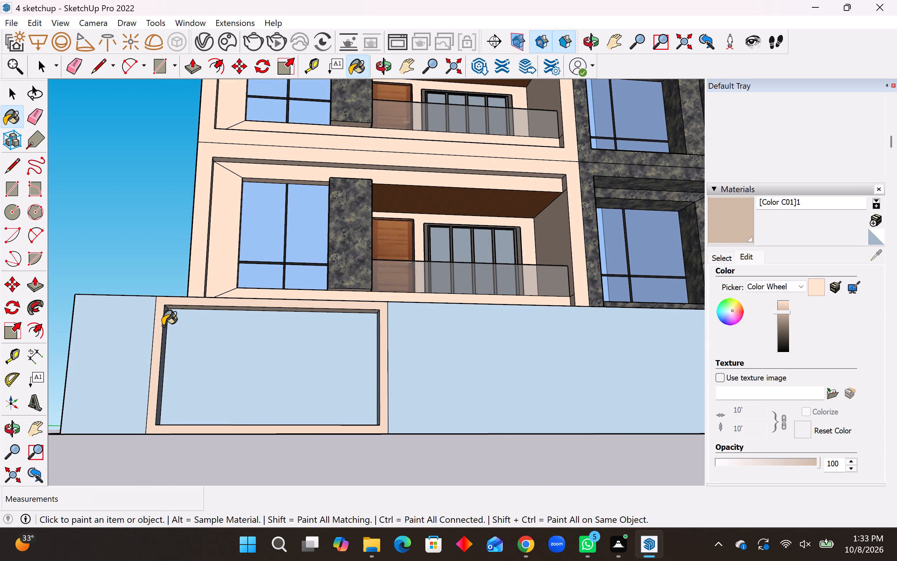
click(163, 326)
click(164, 326)
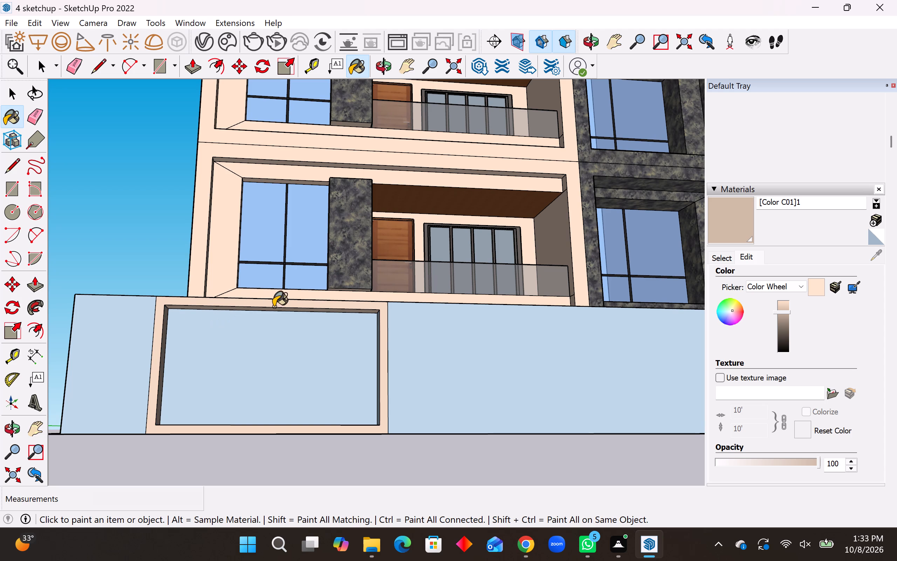
middle_drag(355, 341, 419, 336)
click(426, 334)
middle_drag(412, 381, 408, 389)
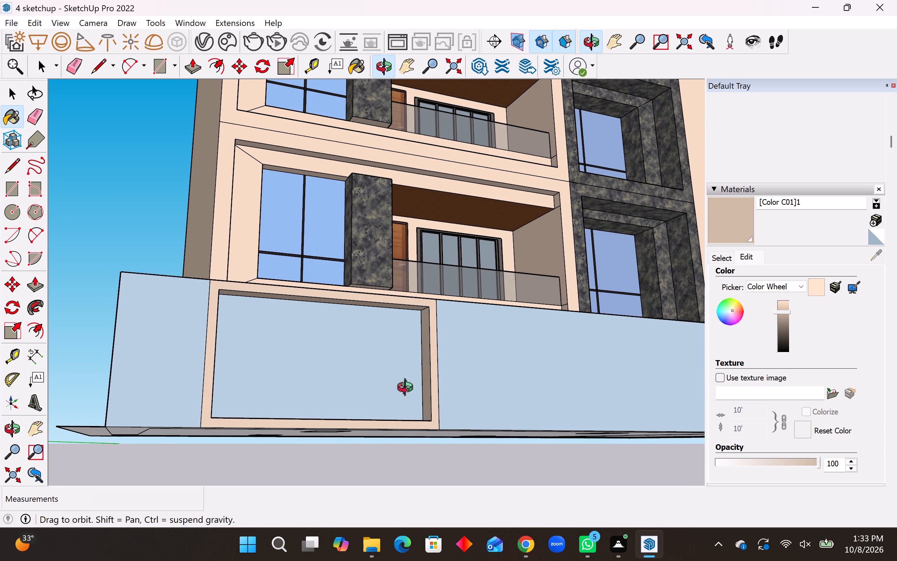
middle_drag(408, 389, 321, 517)
scroll(285, 346, down, 4)
click(249, 448)
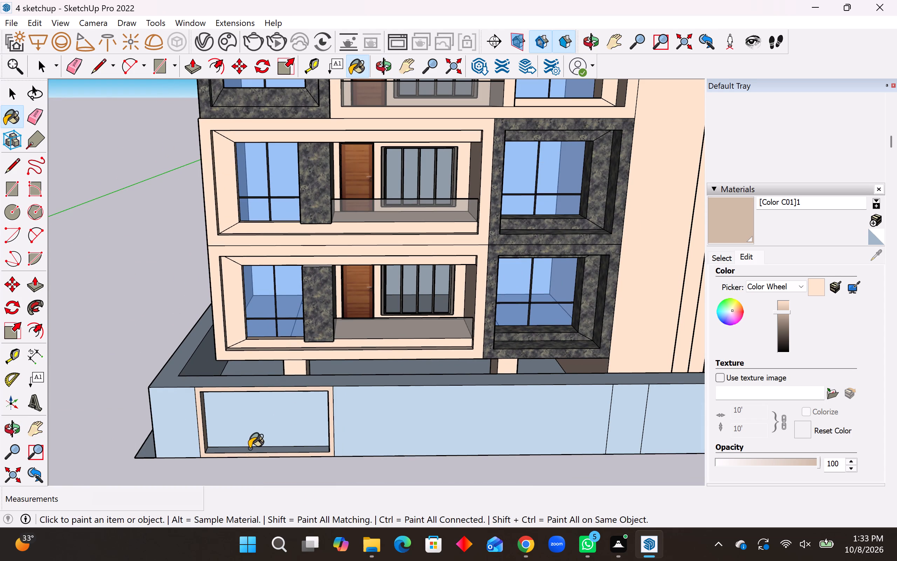
Paint the narrow vertical strip of the front wall with the beige [Color C01]1 material.
scroll(253, 390, down, 3)
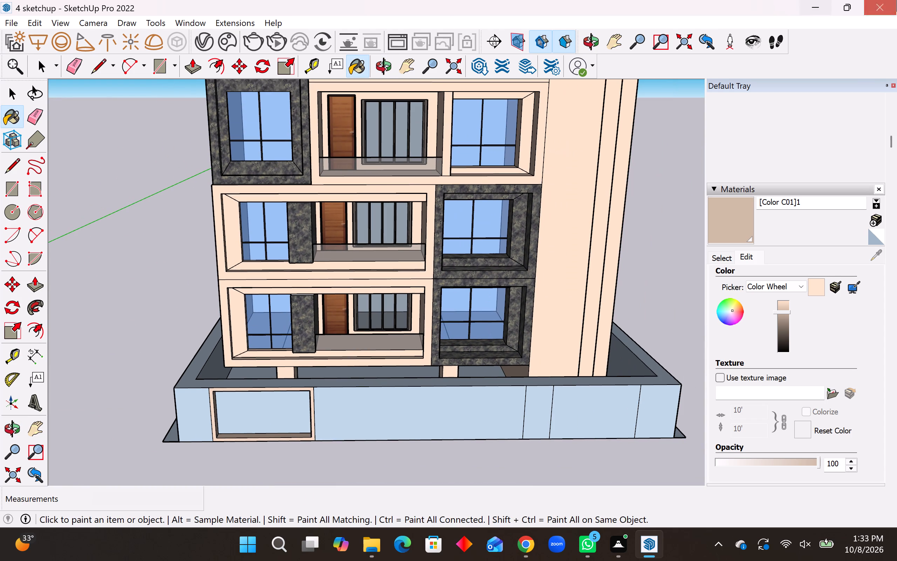
click(540, 408)
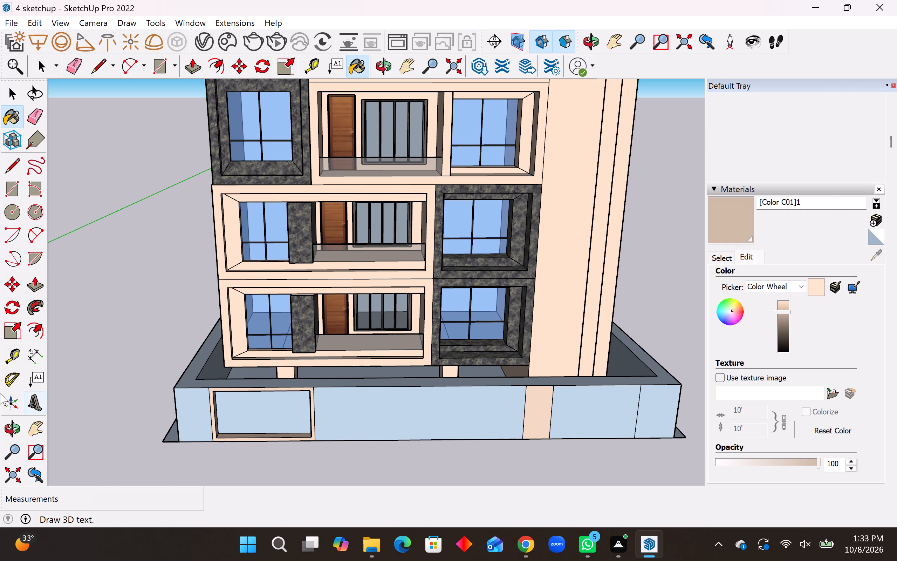
Outline a small rectangular lug about 3' 1 1/2" high beside the border frame's upper corner nearest the beige strip.
click(9, 167)
scroll(263, 390, up, 2)
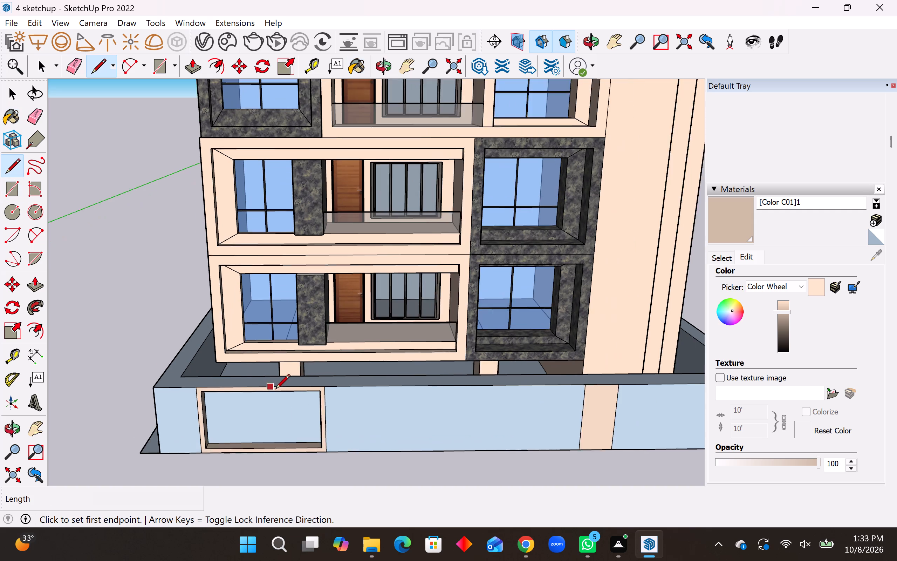
scroll(275, 390, up, 3)
scroll(334, 393, up, 7)
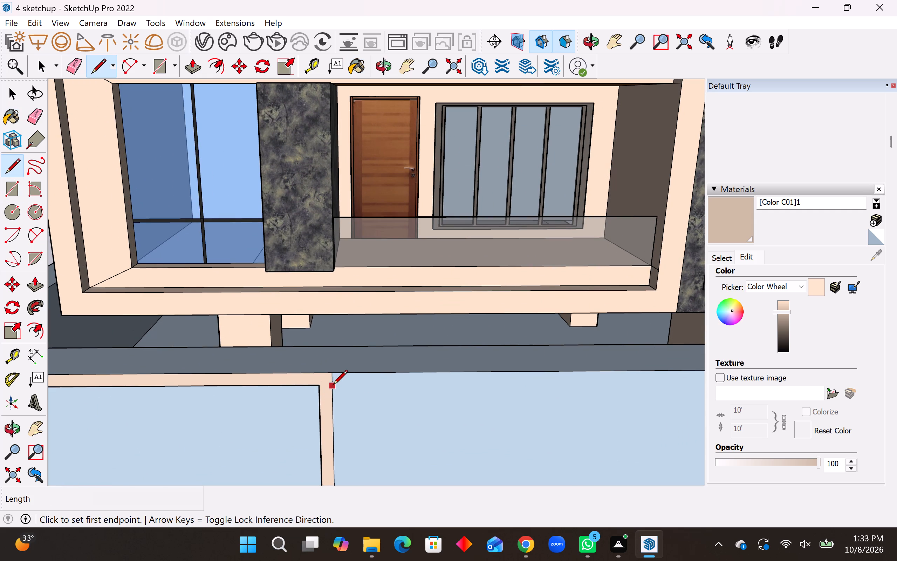
scroll(327, 399, up, 1)
middle_drag(327, 399, 340, 359)
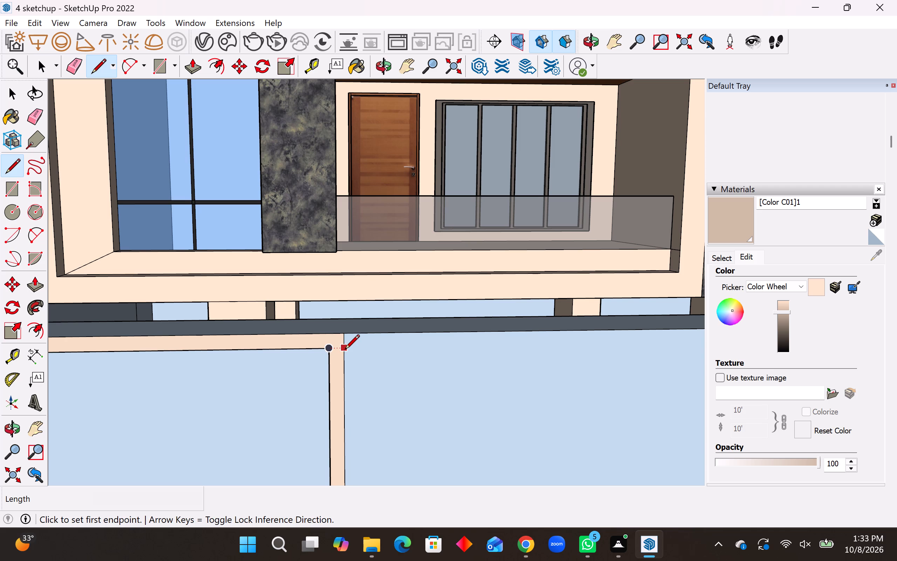
click(345, 350)
click(361, 350)
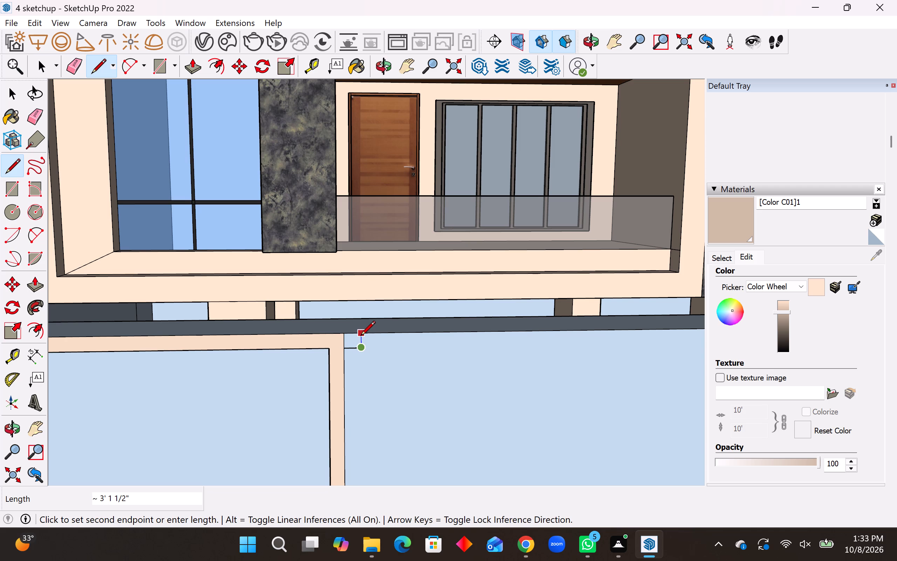
click(361, 337)
scroll(440, 378, down, 9)
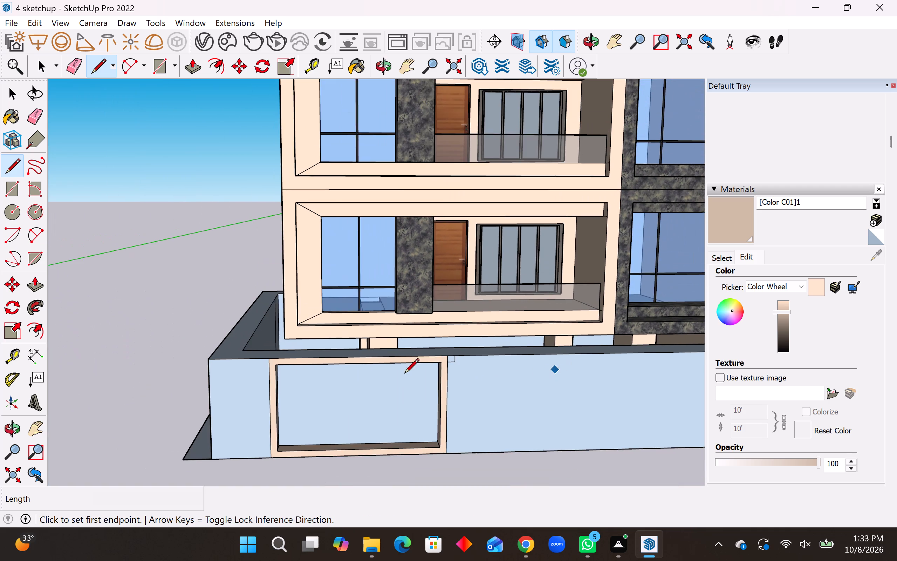
Outline a matching lug about 2' 3" wide and 3' 1 1/2" high at the frame's other upper corner.
scroll(252, 372, up, 7)
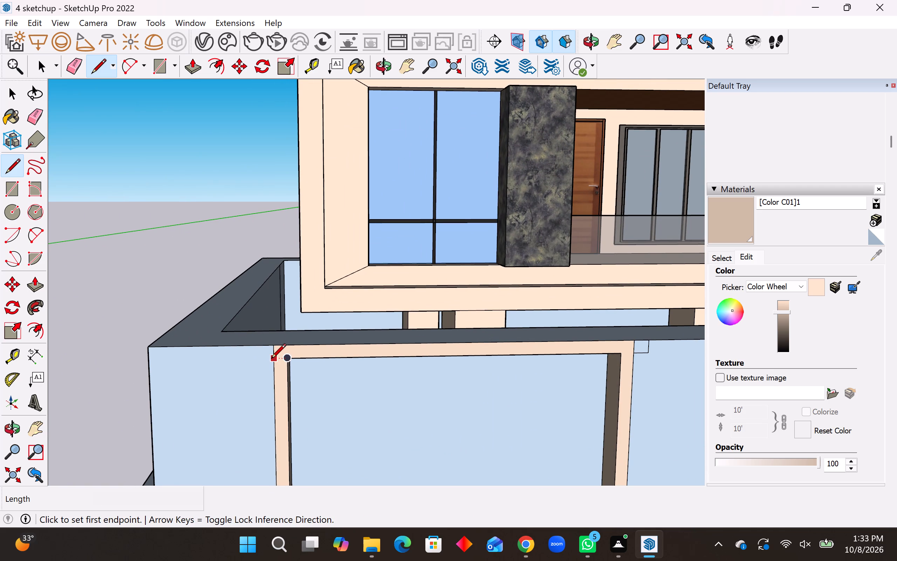
click(271, 359)
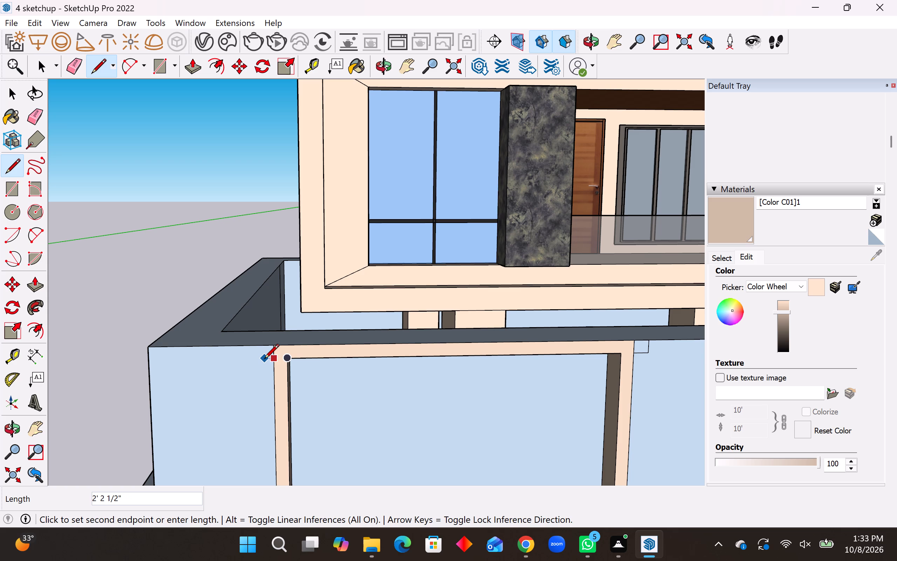
click(264, 360)
click(262, 349)
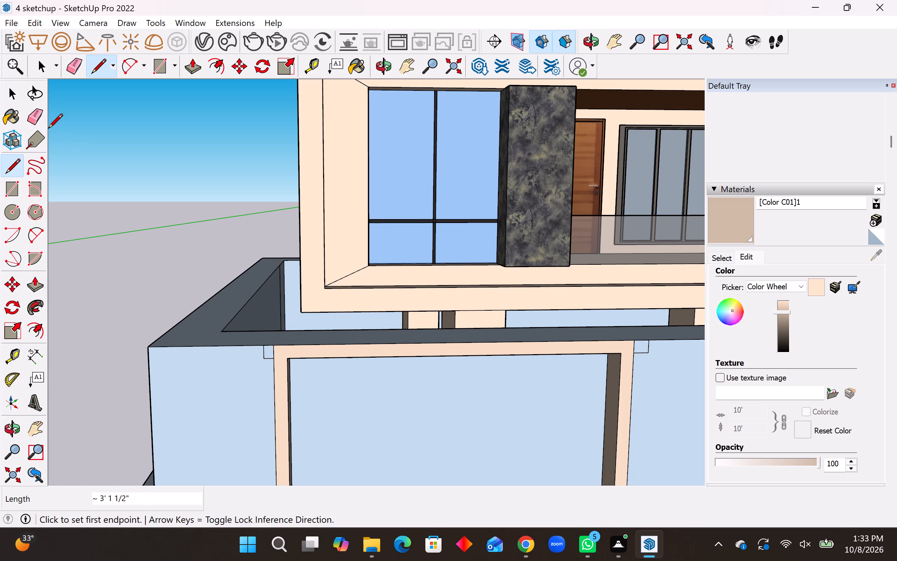
Erase the short edges separating the two corner lugs from the border frame so they form one face.
click(39, 121)
scroll(278, 359, up, 2)
click(272, 352)
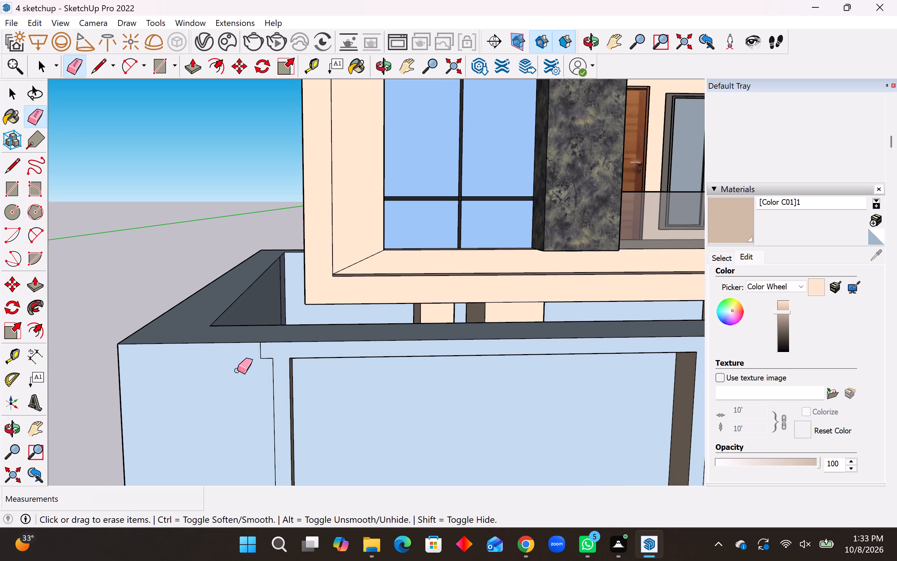
scroll(231, 381, down, 3)
scroll(637, 367, up, 2)
drag(595, 349, 583, 351)
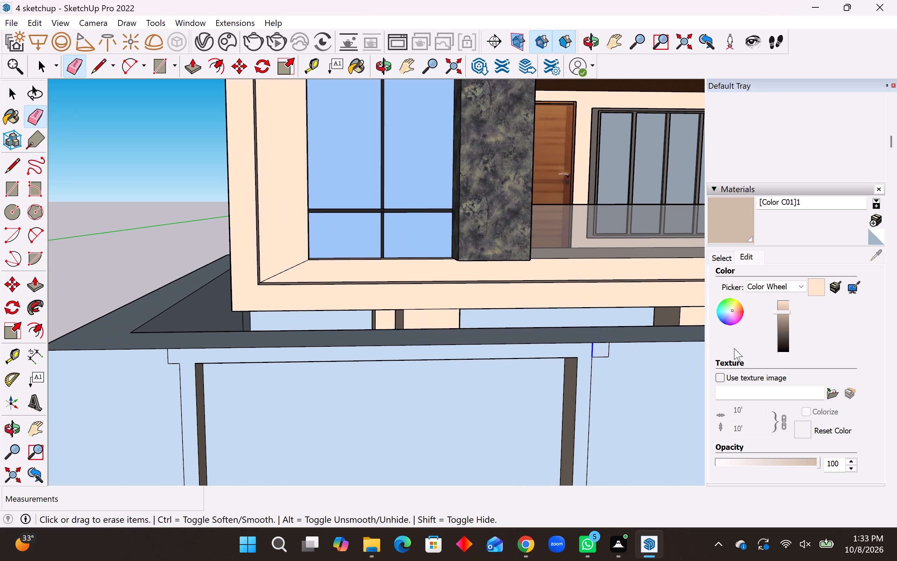
Paint the merged border frame and its corner lugs with the beige [Color C01]1 material.
click(730, 235)
click(579, 380)
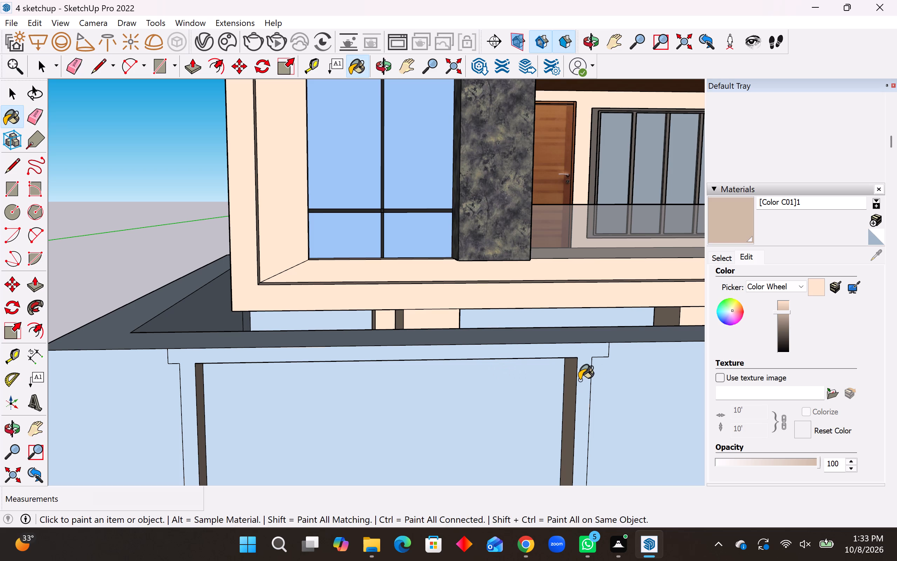
Examine the framed panel and the front perimeter wall from below, above and farther away, including the panel beside the beige strip.
scroll(284, 384, down, 9)
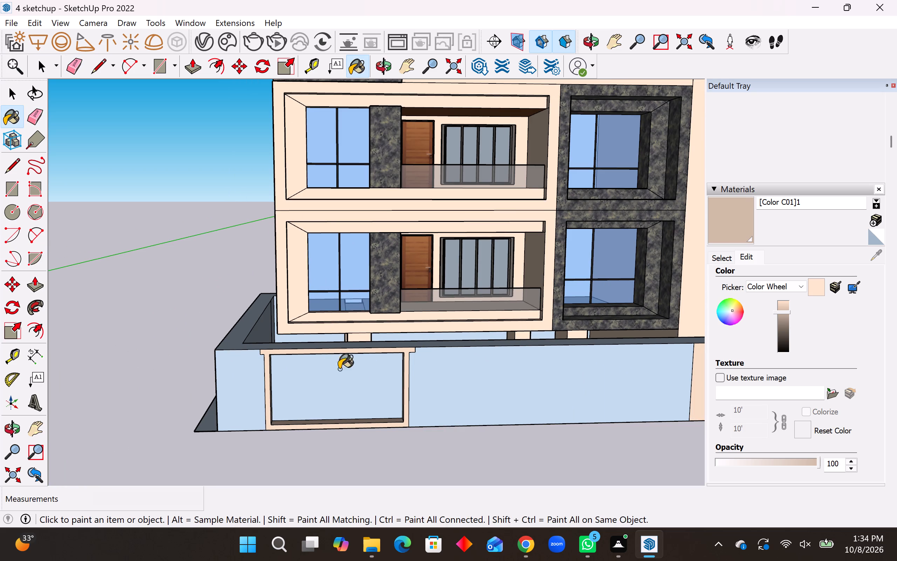
middle_drag(357, 411, 368, 362)
scroll(340, 343, down, 4)
middle_drag(340, 343, 329, 329)
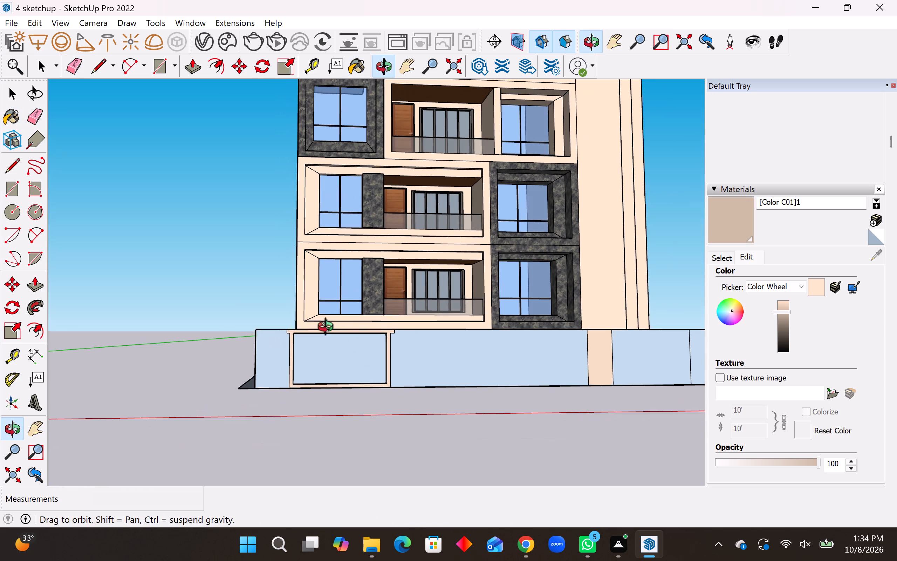
middle_drag(329, 329, 320, 319)
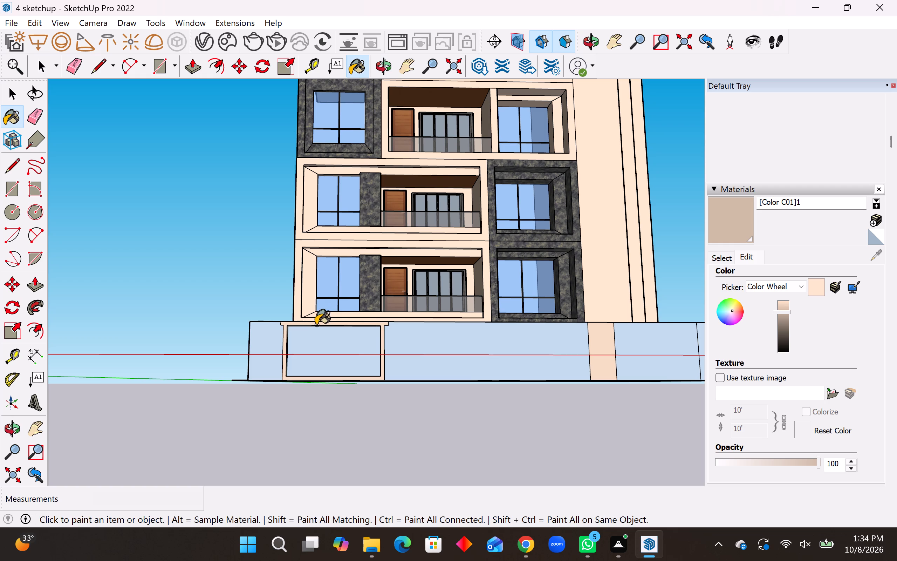
middle_drag(317, 364, 330, 325)
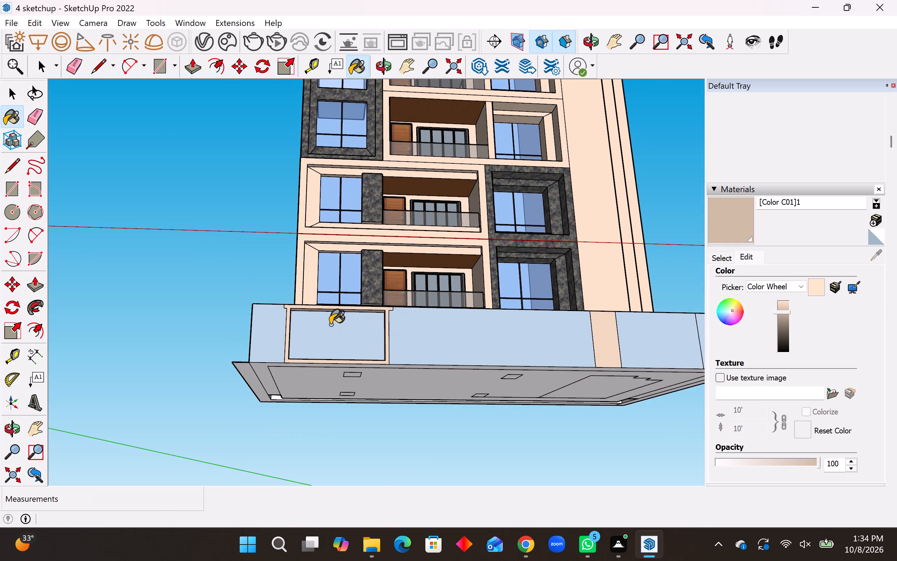
middle_drag(330, 346, 339, 520)
middle_drag(348, 379, 347, 496)
middle_drag(340, 428, 328, 393)
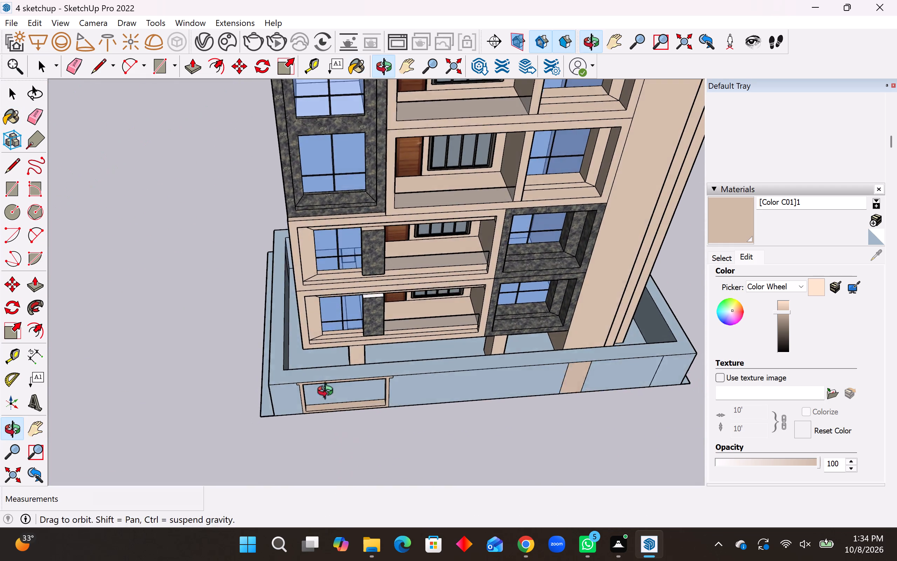
middle_drag(328, 393, 282, 285)
middle_drag(317, 379, 336, 325)
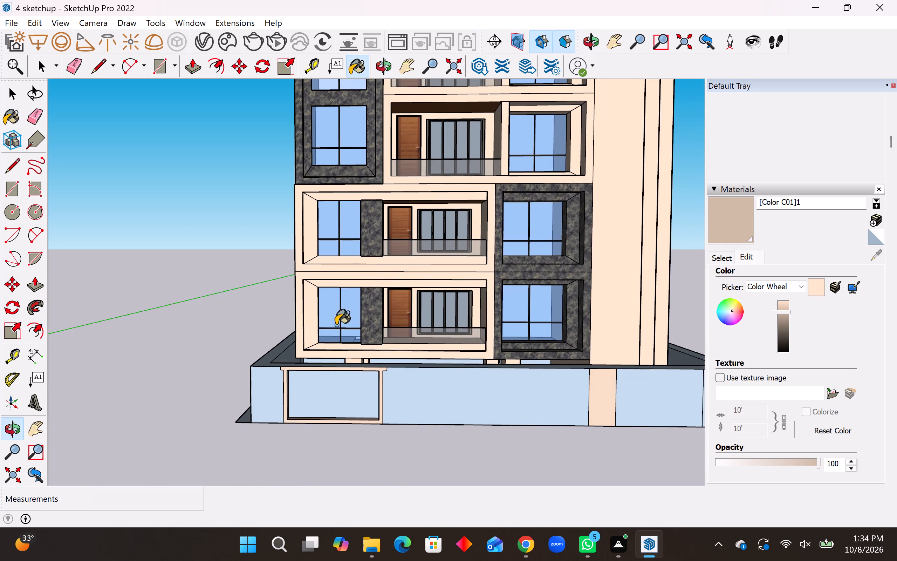
scroll(221, 416, down, 5)
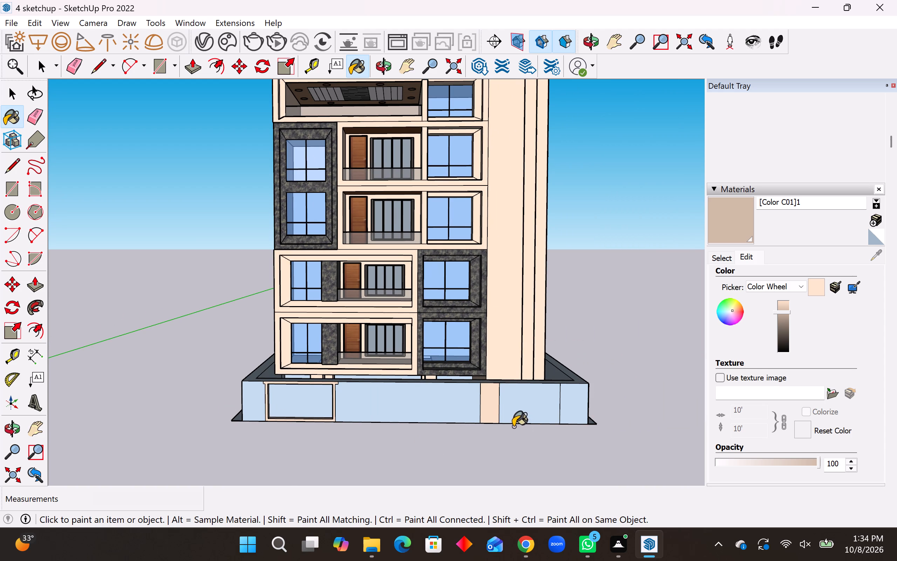
key(space)
click(513, 405)
scroll(335, 379, down, 2)
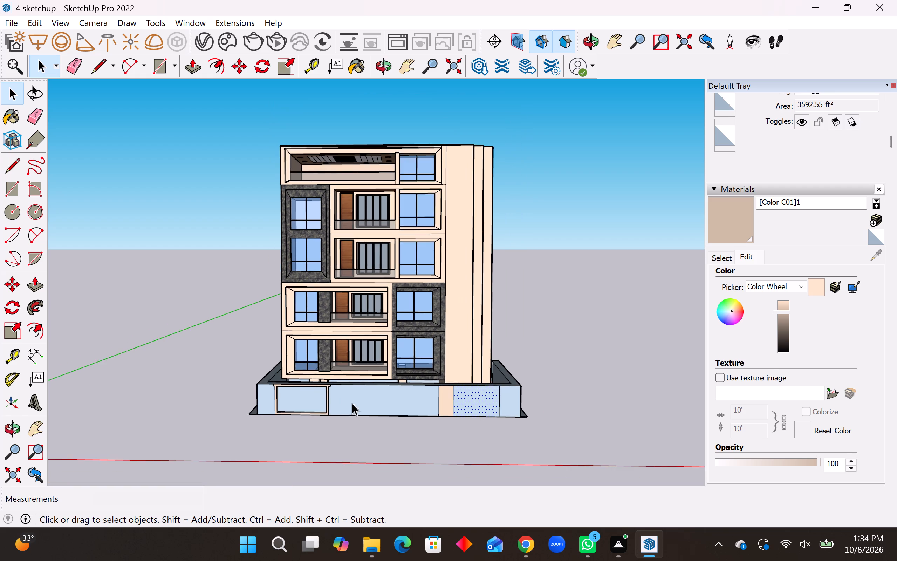
middle_drag(352, 403, 360, 542)
Draw a line about 16' 7 5/8" long across the front wall's top, at the framed panel's edge nearer the beige strip.
click(12, 161)
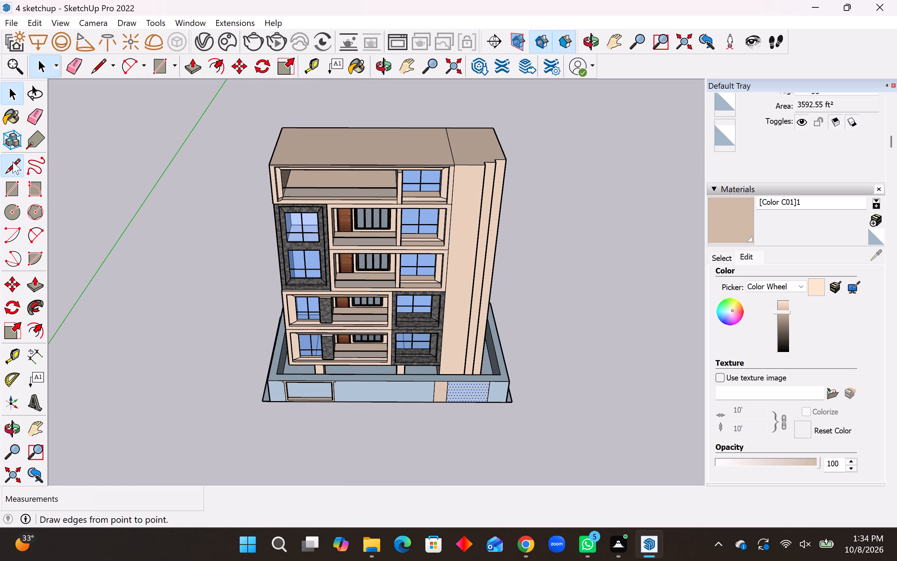
scroll(368, 378, up, 15)
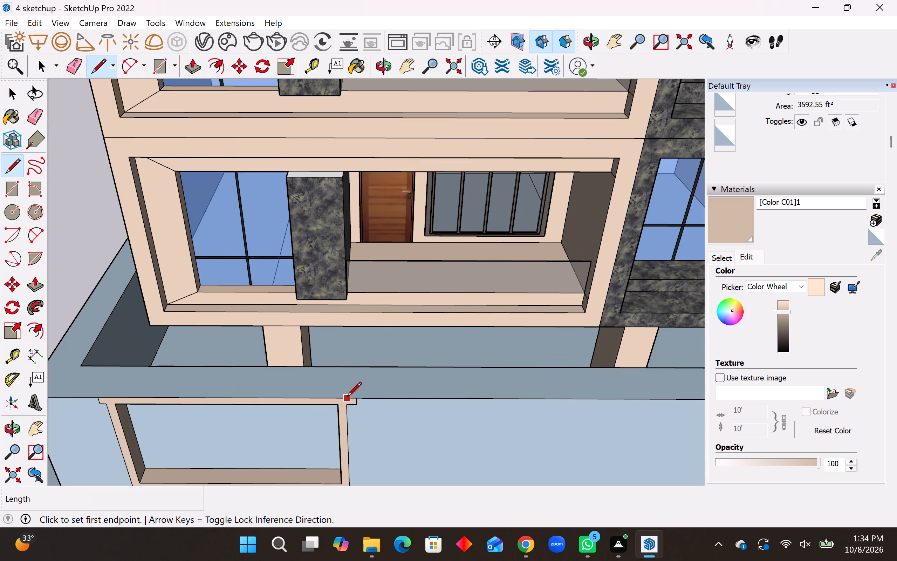
click(348, 398)
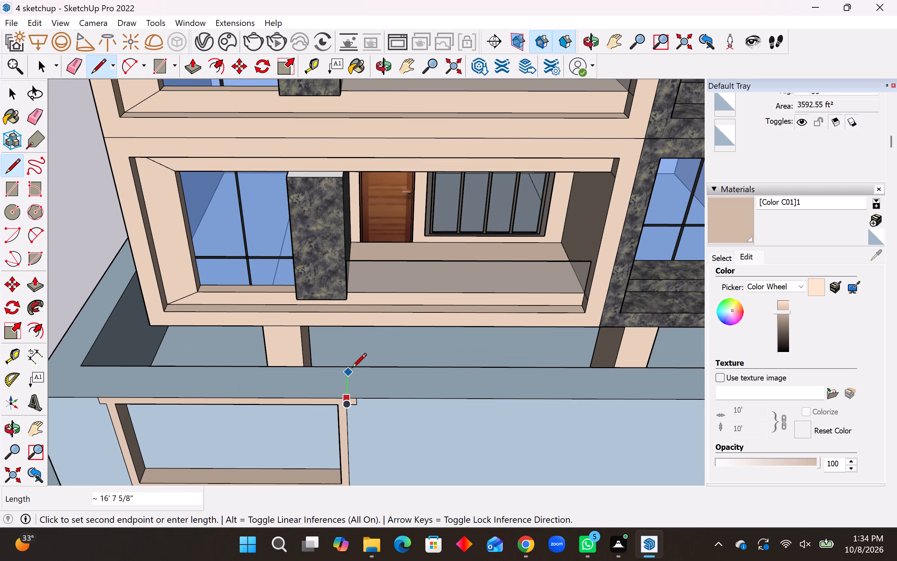
click(352, 366)
Draw two lines about 16' 7 5/8" long across the front wall's top, in line with both edges of the beige strip.
scroll(208, 430, down, 7)
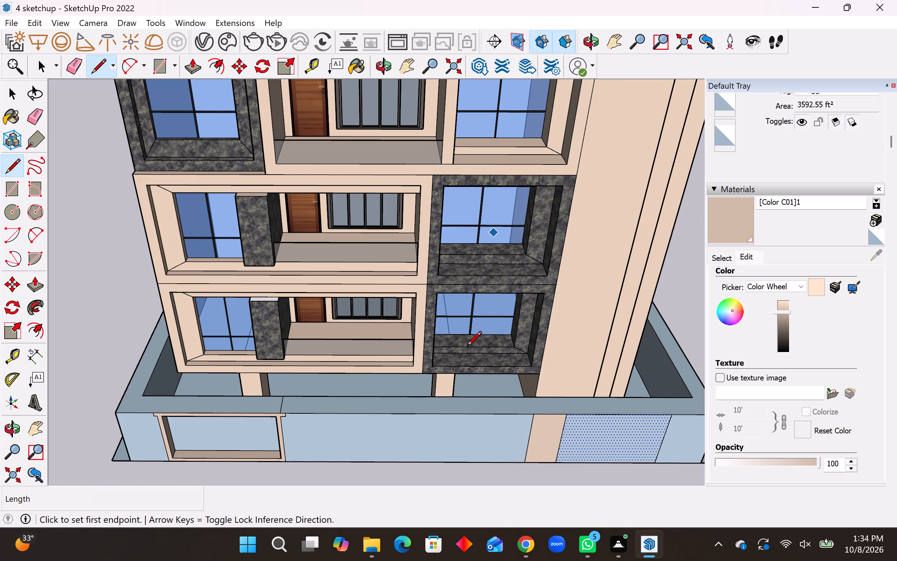
click(533, 413)
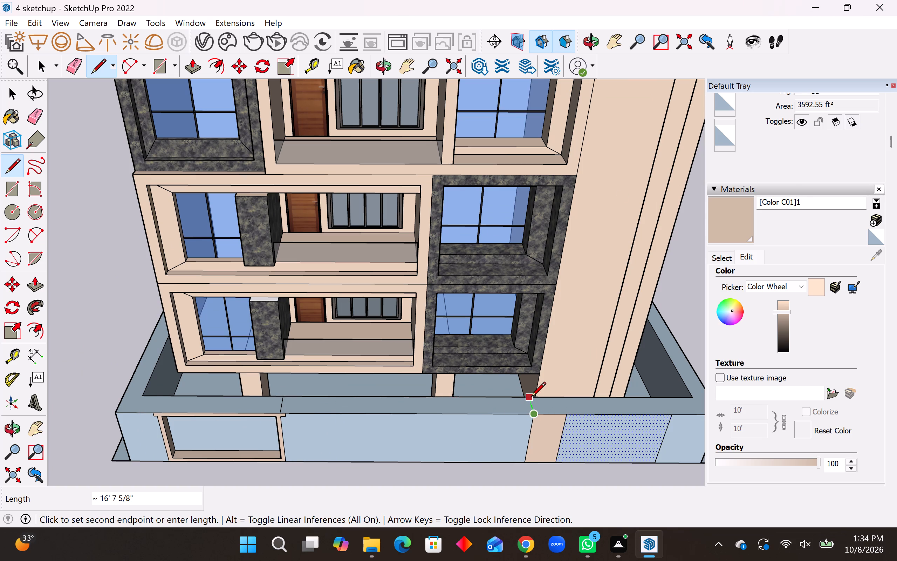
click(531, 398)
click(568, 417)
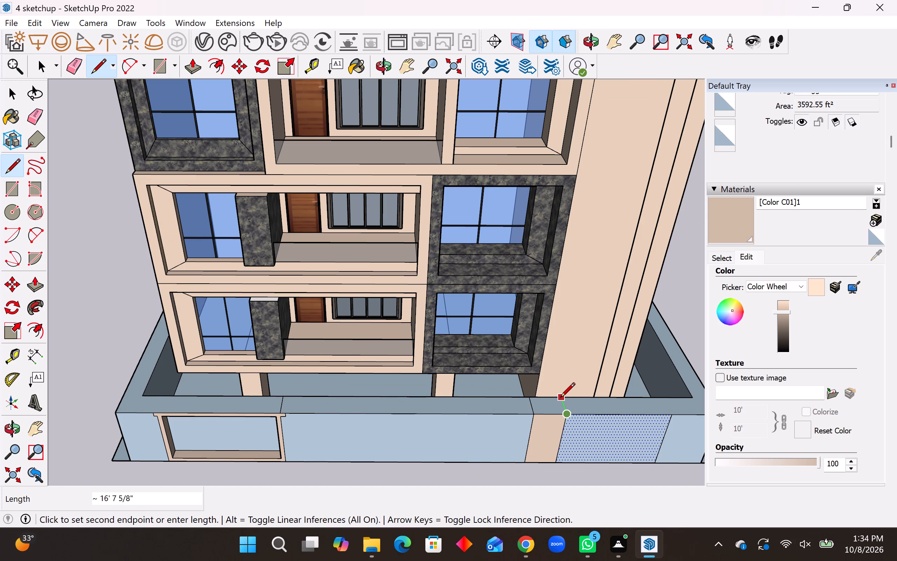
click(560, 398)
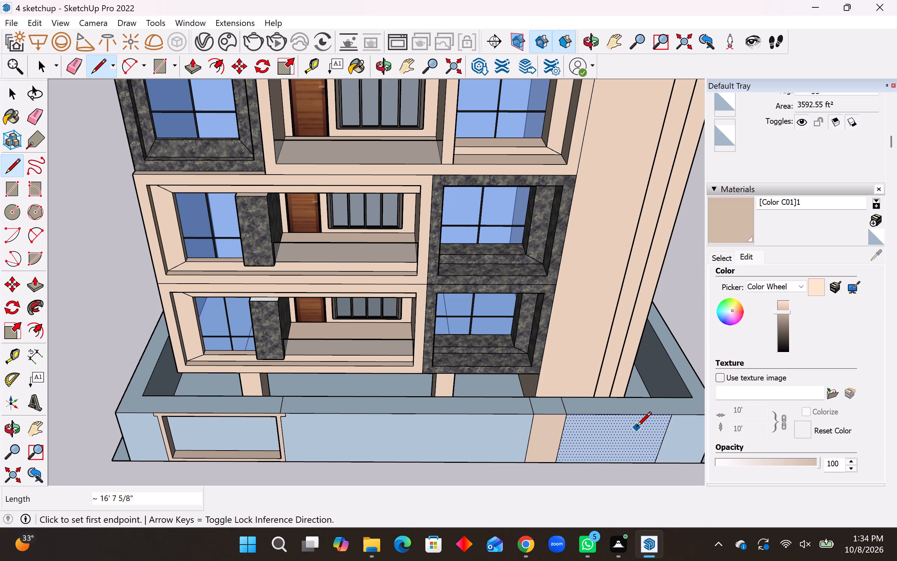
Draw a line across the front wall's top at the far edge of the selected panel beside the beige strip.
scroll(477, 452, down, 3)
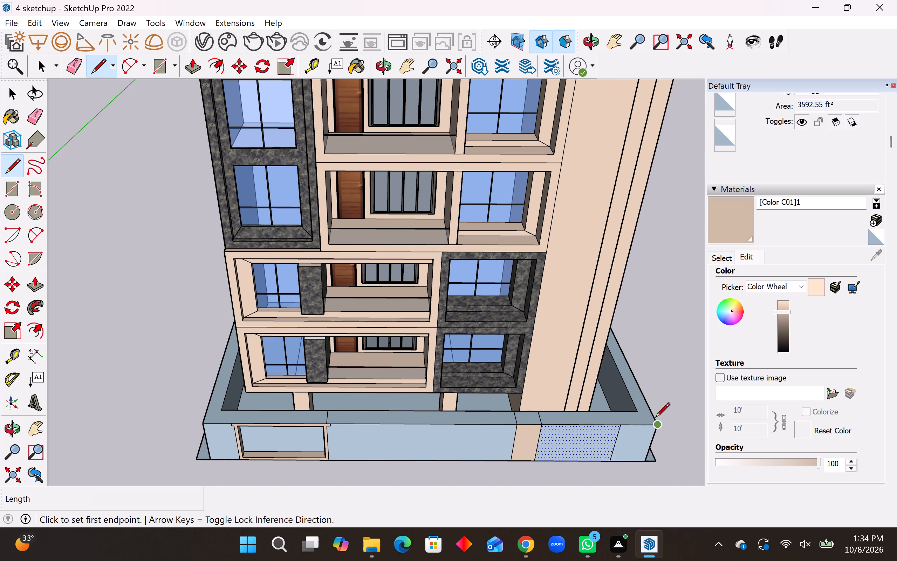
scroll(634, 425, up, 4)
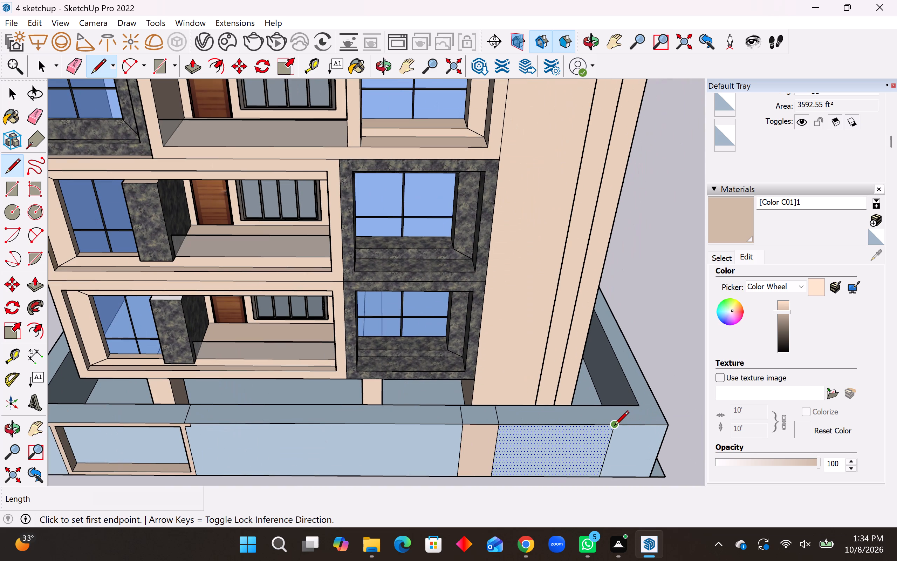
click(614, 426)
click(609, 407)
Draw a vertical line 49' 4 5/16" long down the front wall's inner face from the dividing line between beige strip and selected panel.
middle_drag(507, 441, 513, 459)
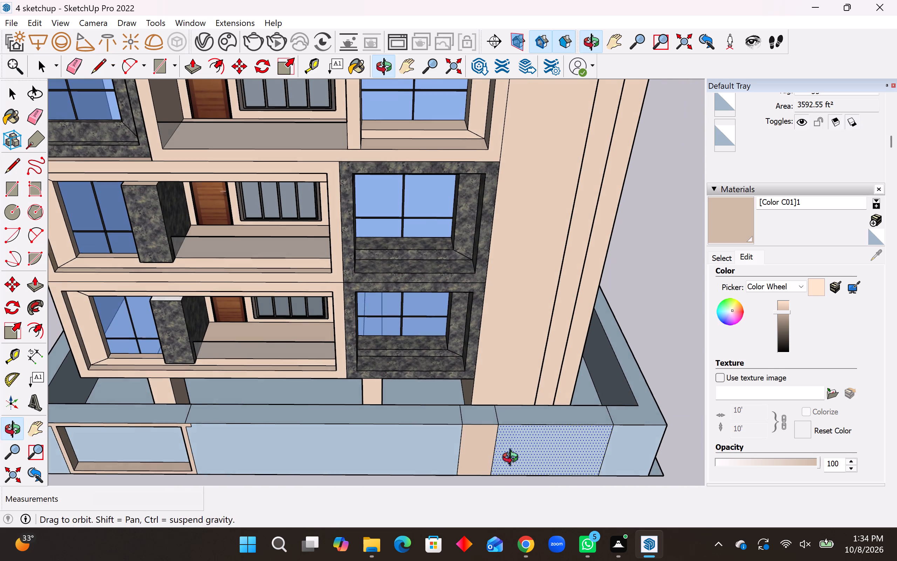
middle_drag(513, 459, 663, 469)
middle_drag(837, 441, 896, 432)
middle_drag(543, 342, 721, 331)
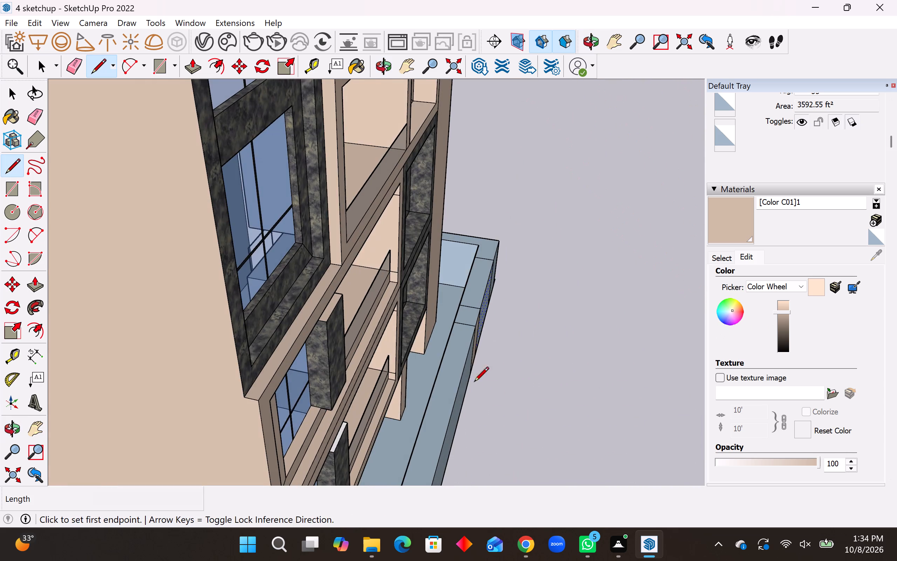
scroll(348, 390, up, 9)
middle_drag(487, 347, 539, 338)
middle_drag(540, 338, 490, 373)
scroll(578, 225, up, 3)
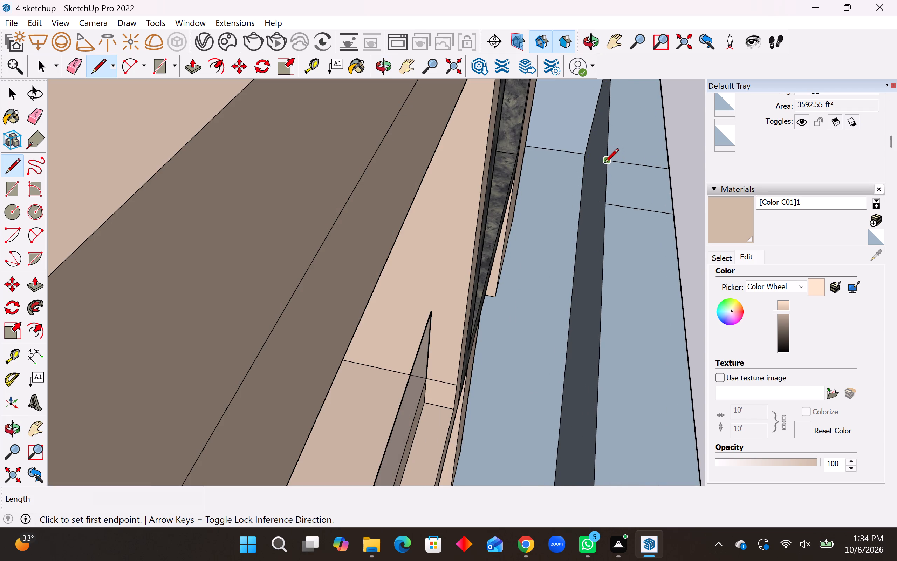
click(604, 164)
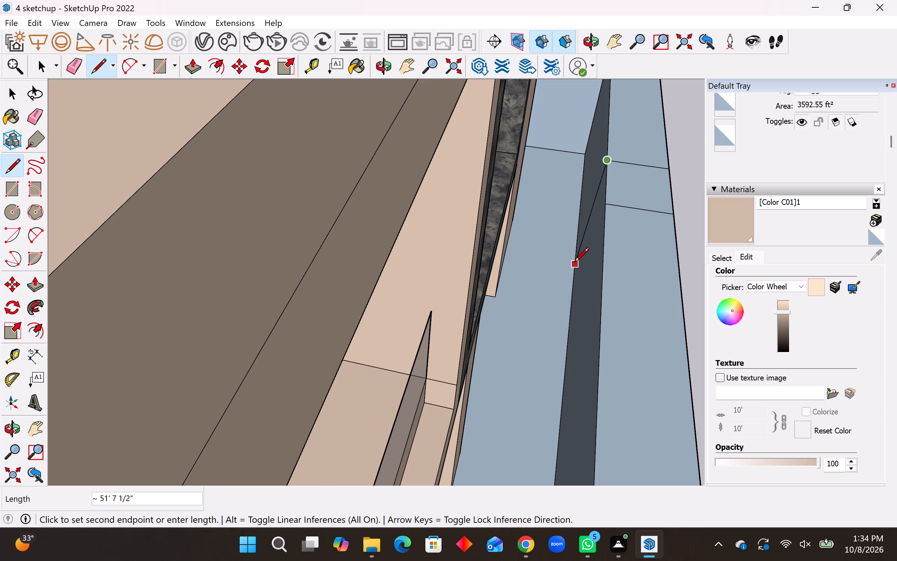
scroll(574, 263, up, 5)
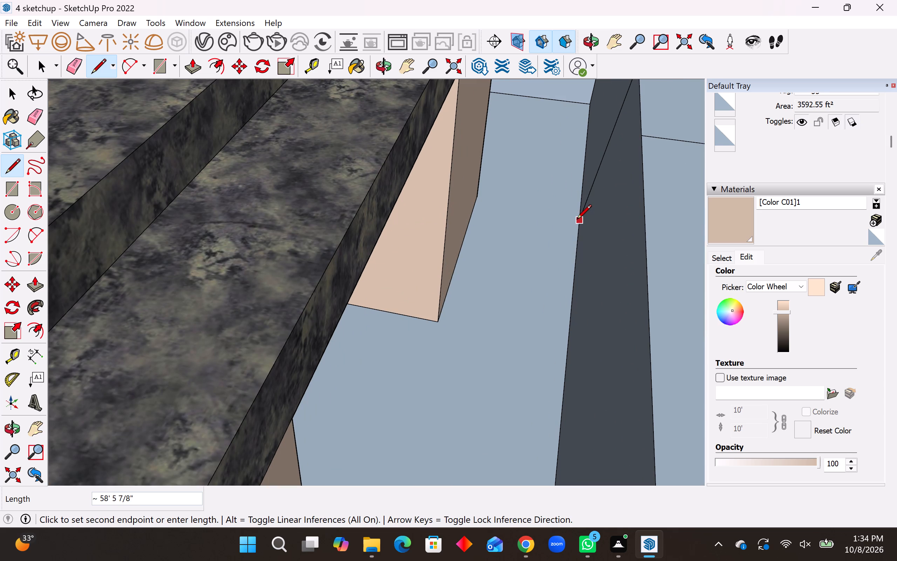
scroll(578, 226, down, 3)
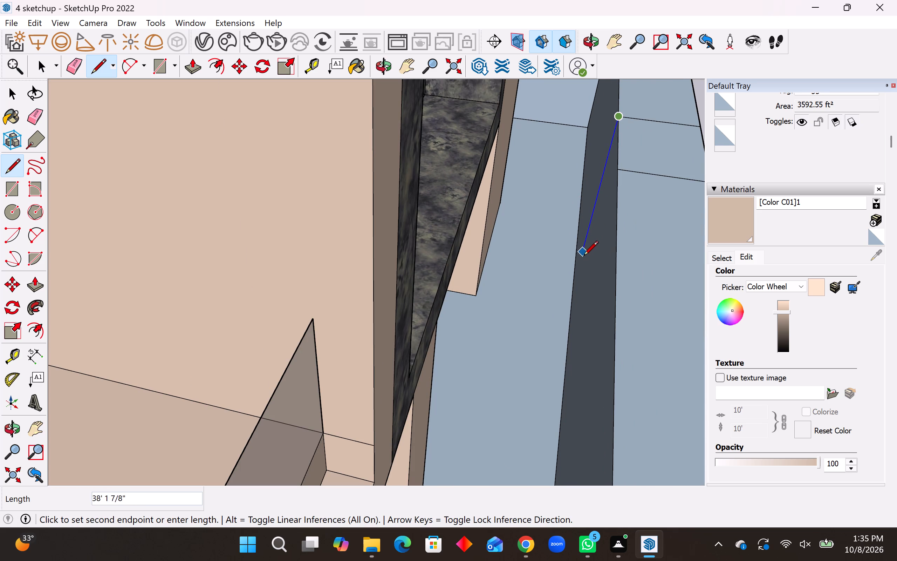
click(575, 288)
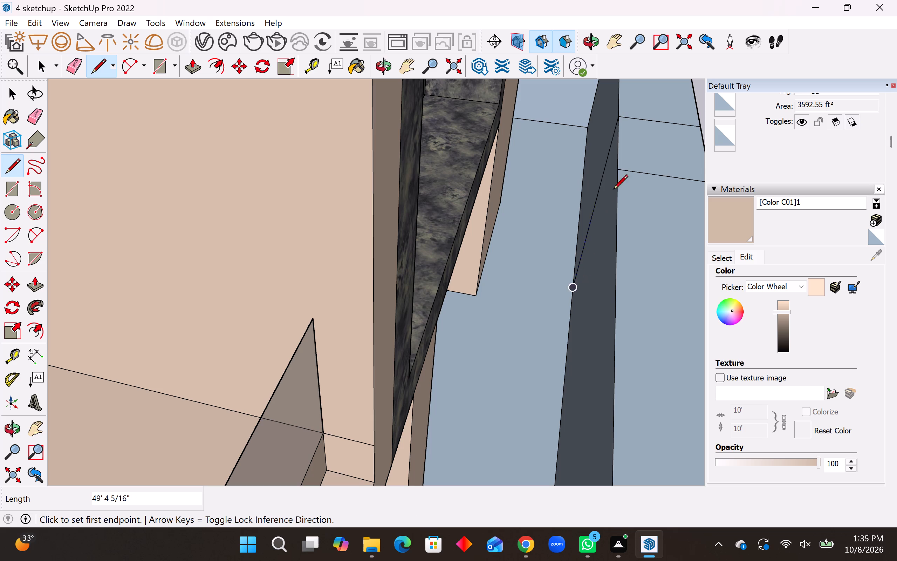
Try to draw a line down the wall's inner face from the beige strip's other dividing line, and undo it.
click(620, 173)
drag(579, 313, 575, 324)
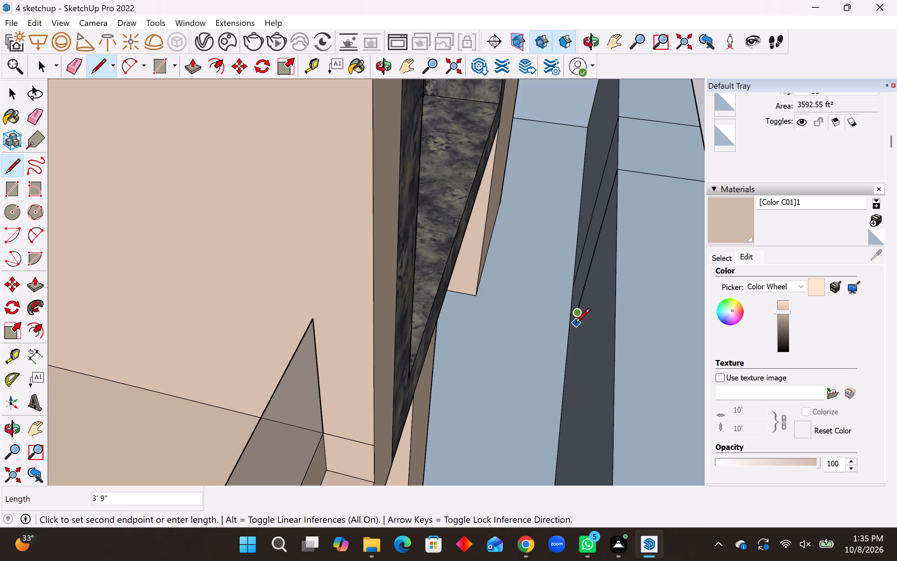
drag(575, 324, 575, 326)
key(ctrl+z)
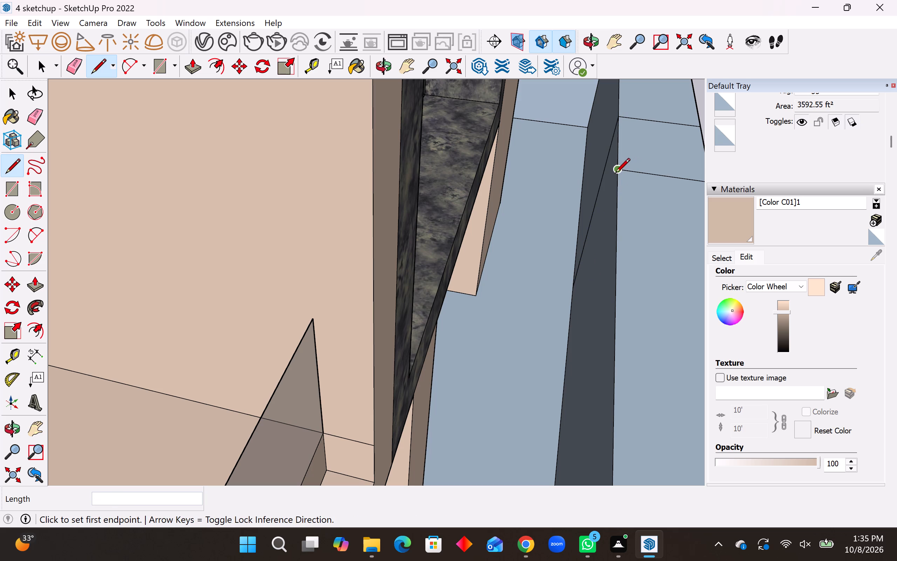
Draw a line down the wall's inner face from the beige strip's dividing line nearer the framed panel.
click(616, 174)
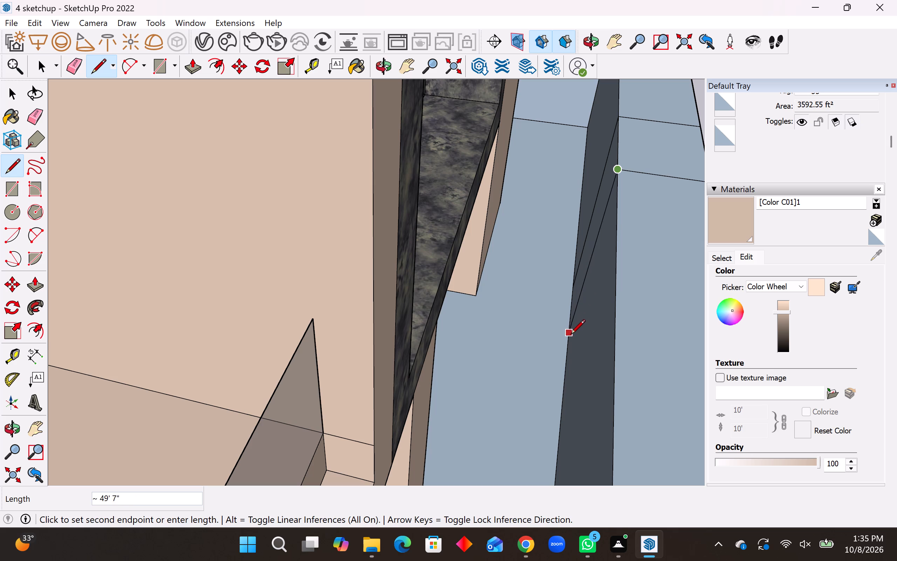
click(571, 345)
Draw a line down the wall's inner face from the dividing line at the framed panel's edge nearer the beige strip.
scroll(535, 283, down, 8)
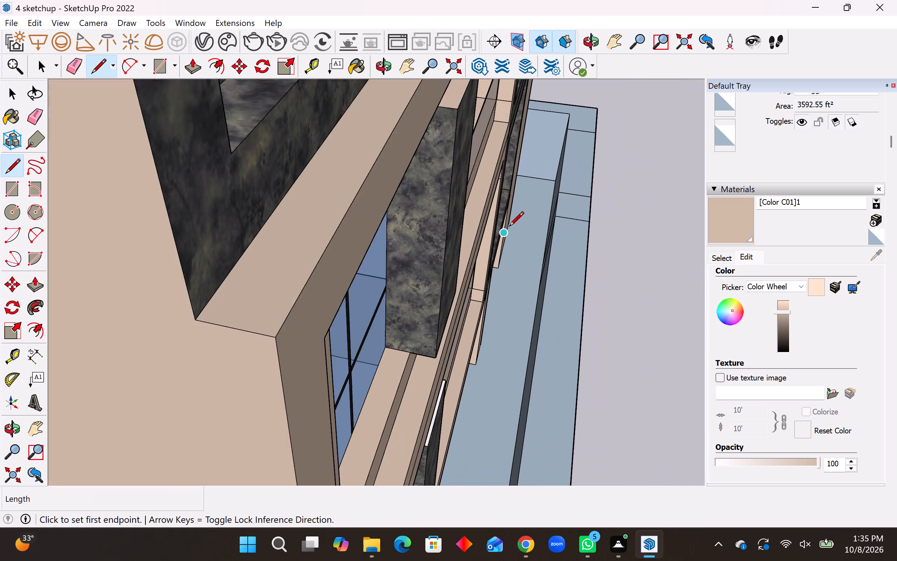
middle_drag(548, 249, 372, 166)
scroll(513, 242, down, 9)
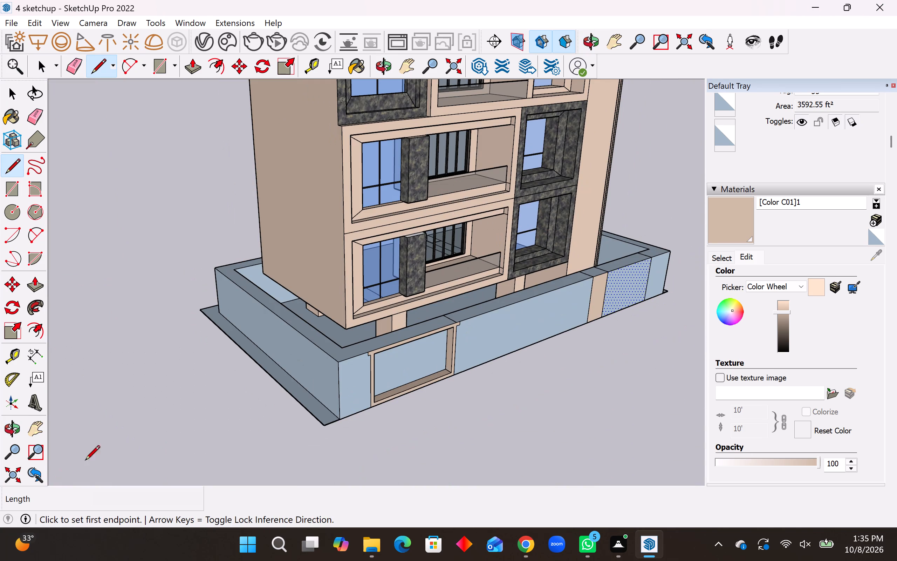
middle_drag(444, 364, 231, 486)
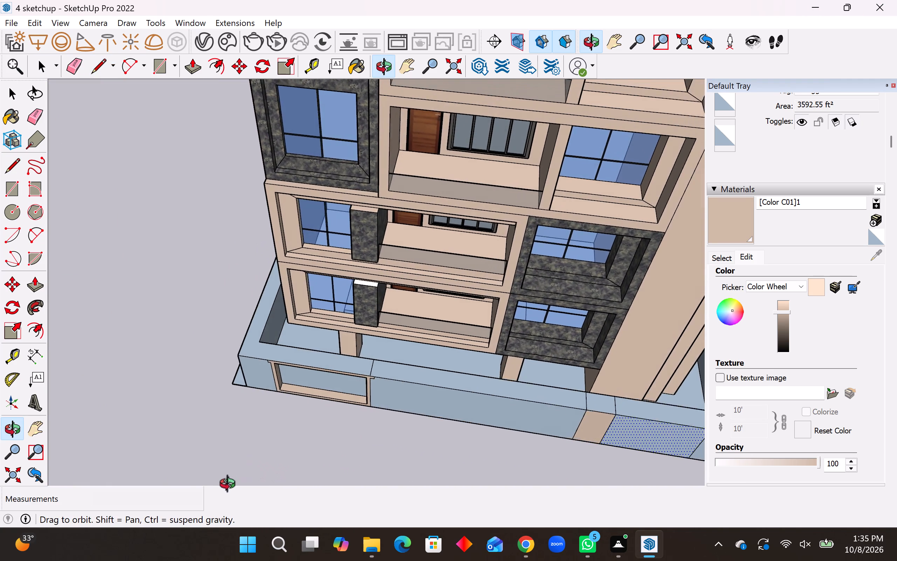
middle_drag(231, 486, 146, 487)
scroll(347, 345, up, 7)
middle_drag(341, 358, 326, 384)
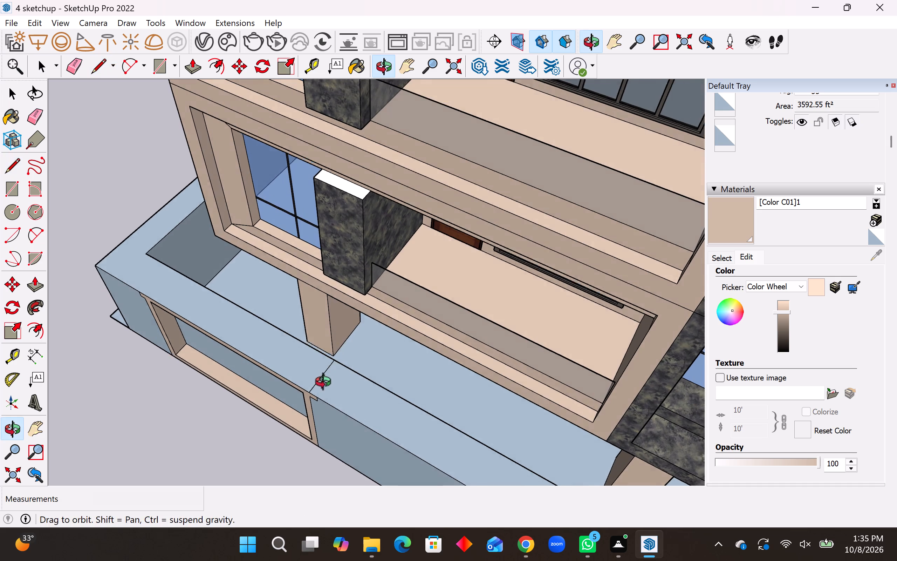
middle_drag(326, 384, 317, 390)
scroll(349, 352, up, 8)
middle_drag(259, 381, 228, 384)
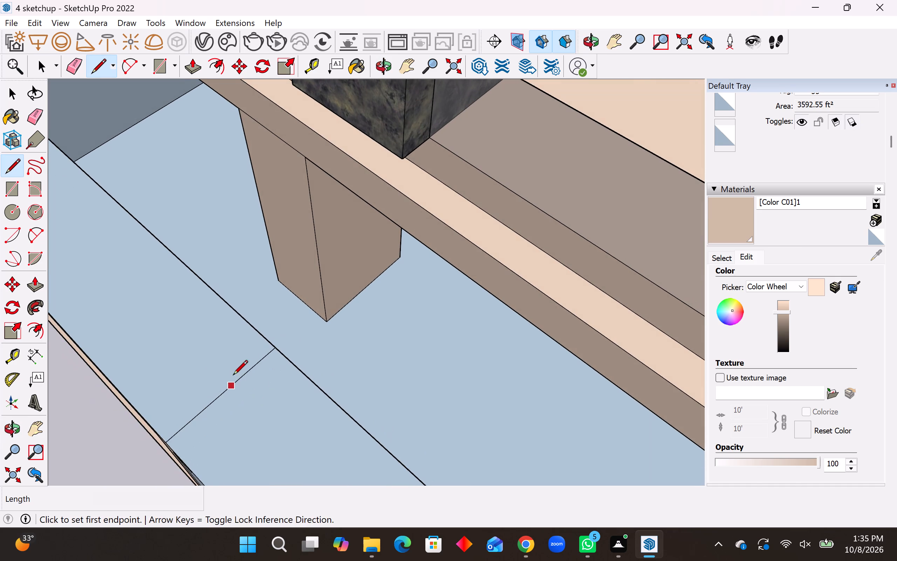
middle_drag(251, 354, 197, 359)
middle_drag(298, 334, 185, 351)
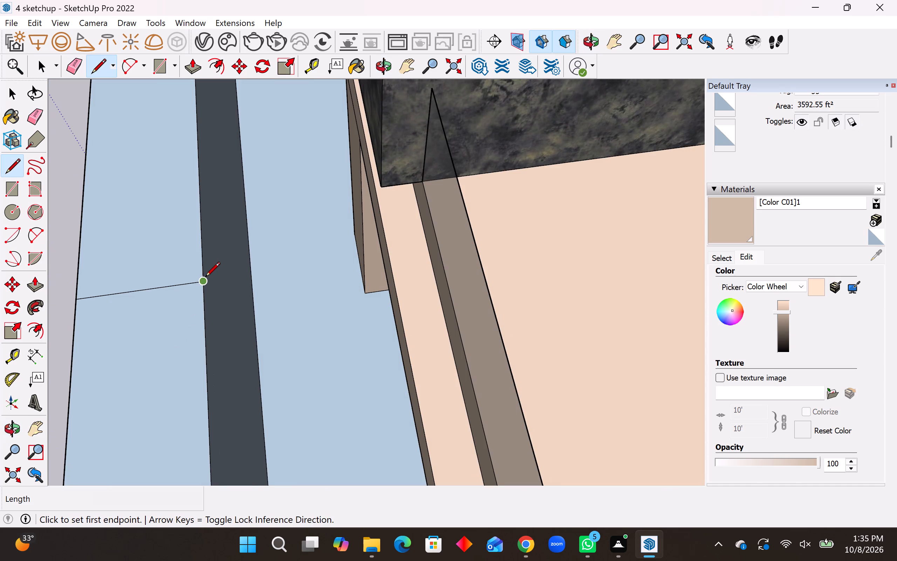
click(204, 283)
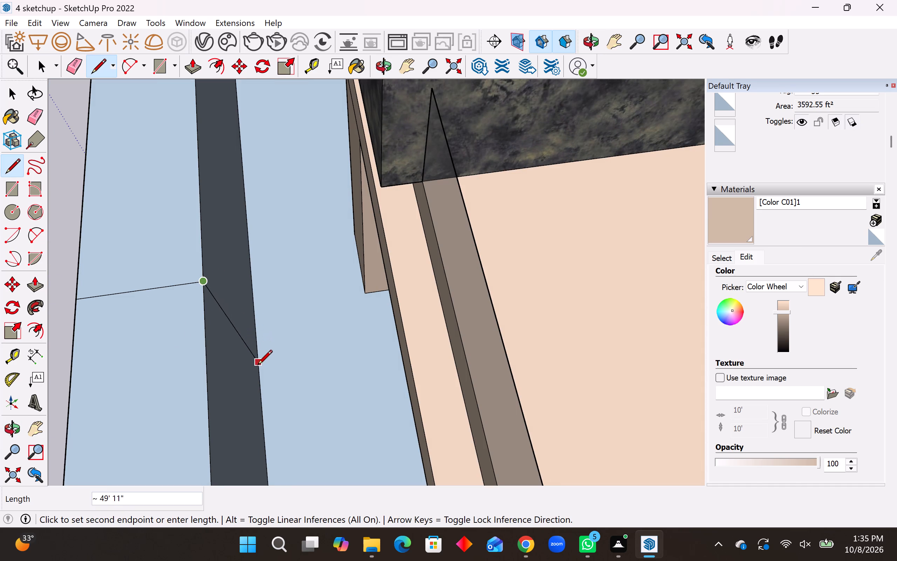
click(259, 404)
Draw a line about 16' 7 5/8" long across the wall's top at the framed panel's other edge, near the wall corner.
scroll(355, 425, down, 4)
scroll(290, 250, down, 2)
middle_drag(243, 177, 337, 157)
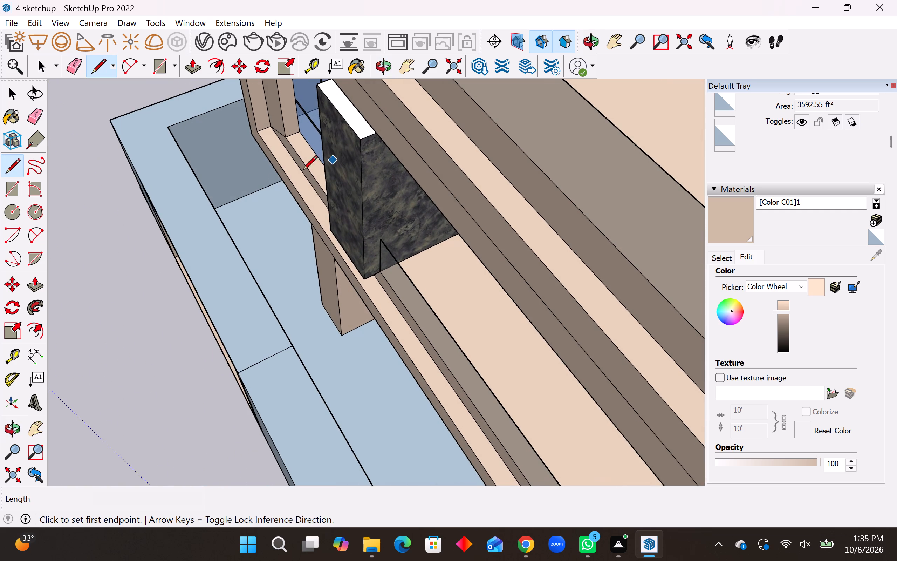
middle_drag(169, 174, 269, 110)
scroll(561, 212, down, 3)
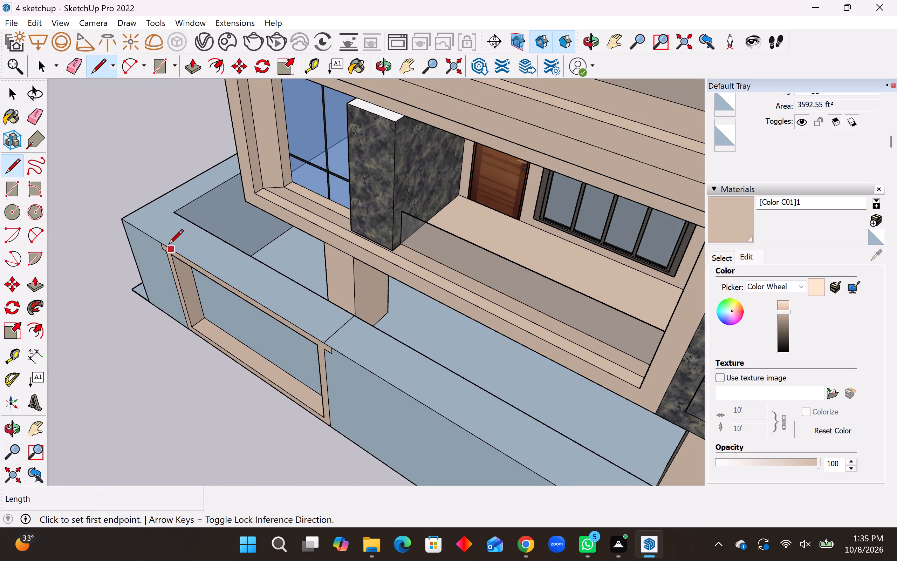
scroll(160, 255, up, 11)
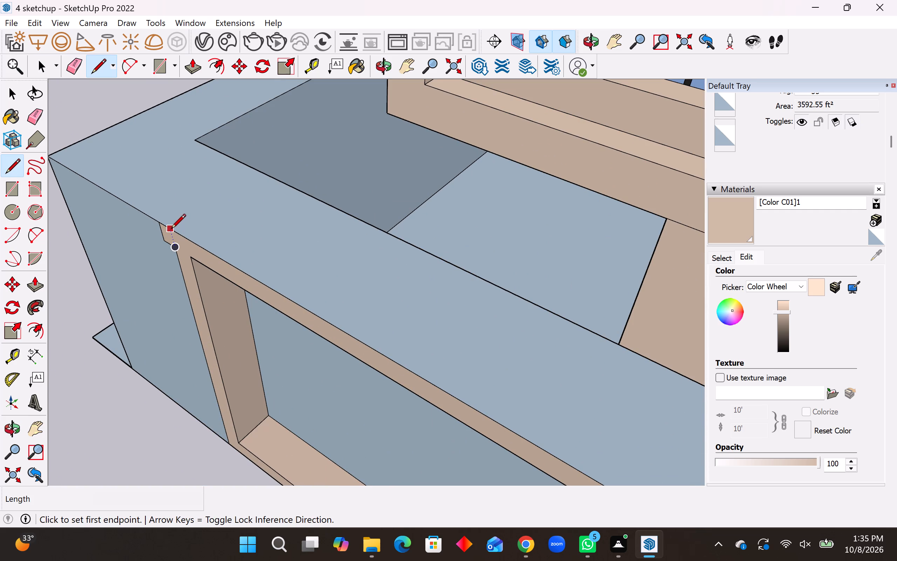
click(171, 230)
key(Escape)
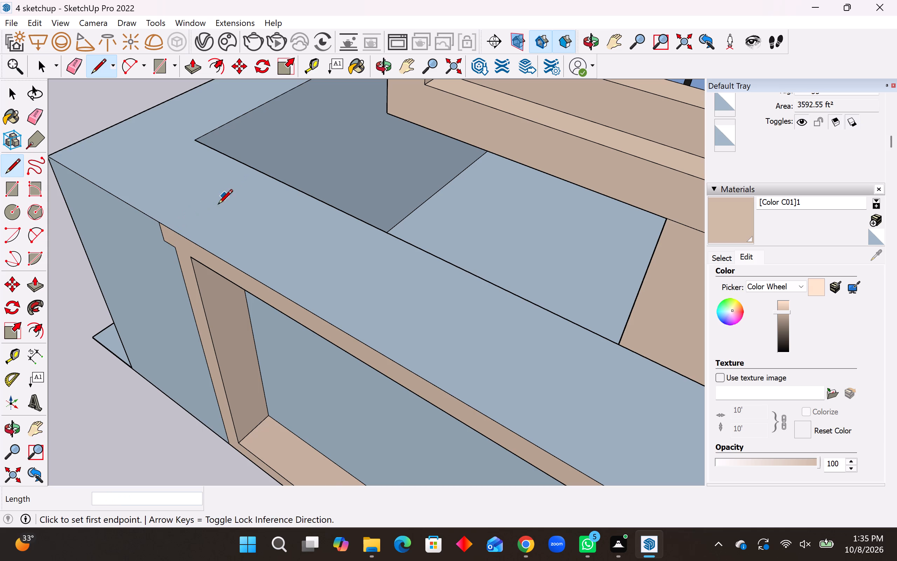
scroll(181, 229, down, 3)
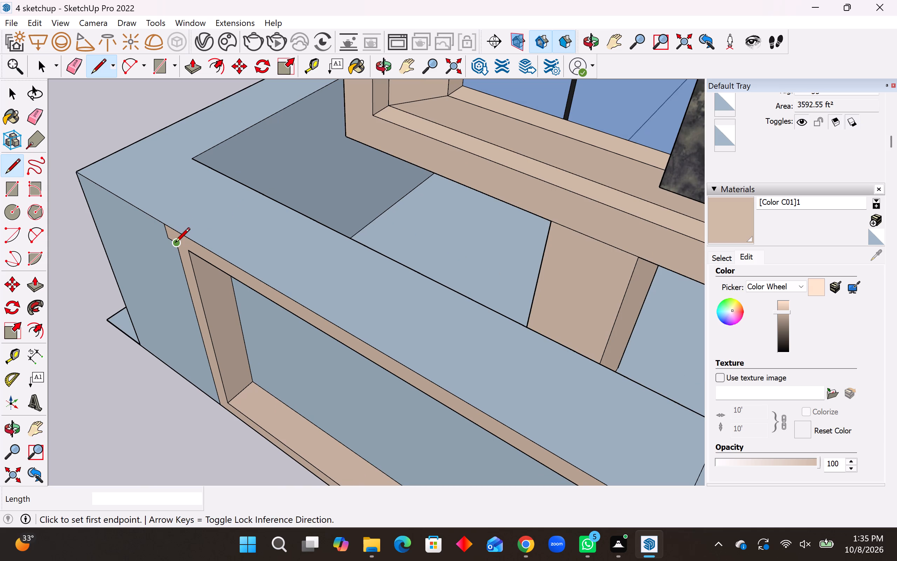
click(176, 231)
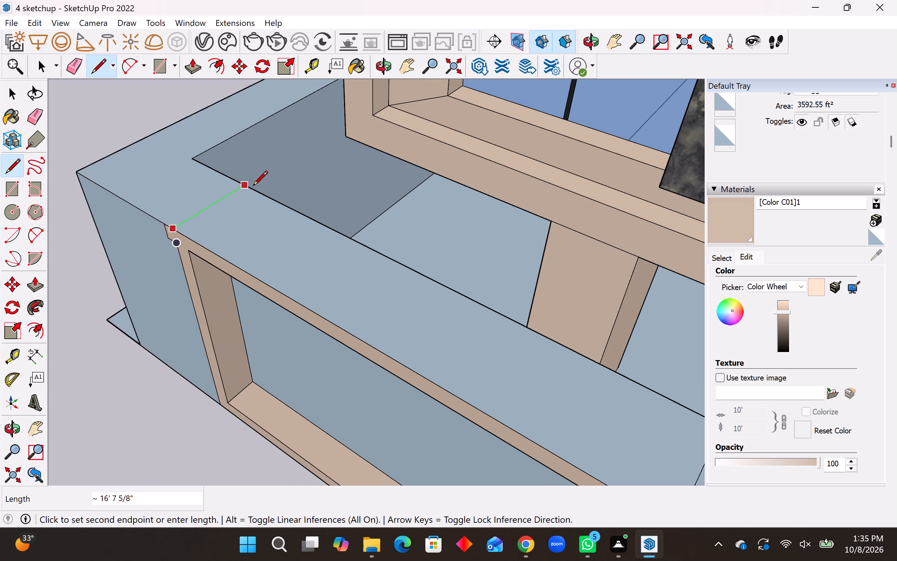
click(242, 185)
Draw a line about 49' 4" long down the wall's inner face from the new dividing line near the wall corner.
middle_drag(307, 230, 48, 258)
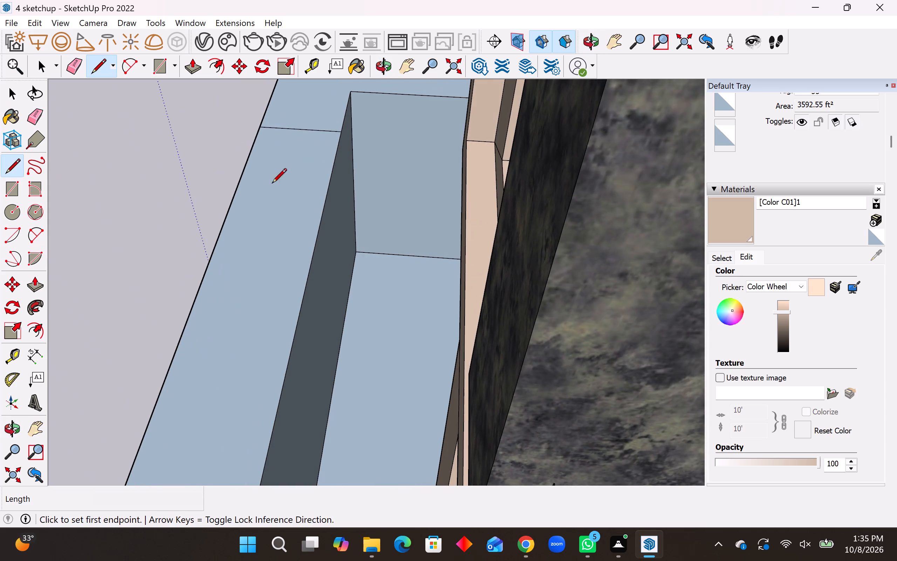
scroll(336, 162, up, 3)
click(344, 124)
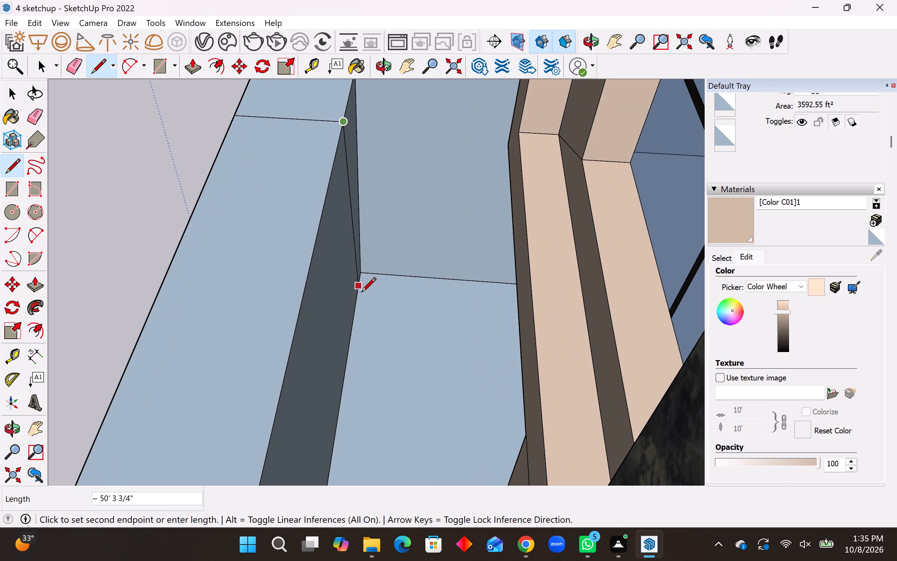
click(352, 324)
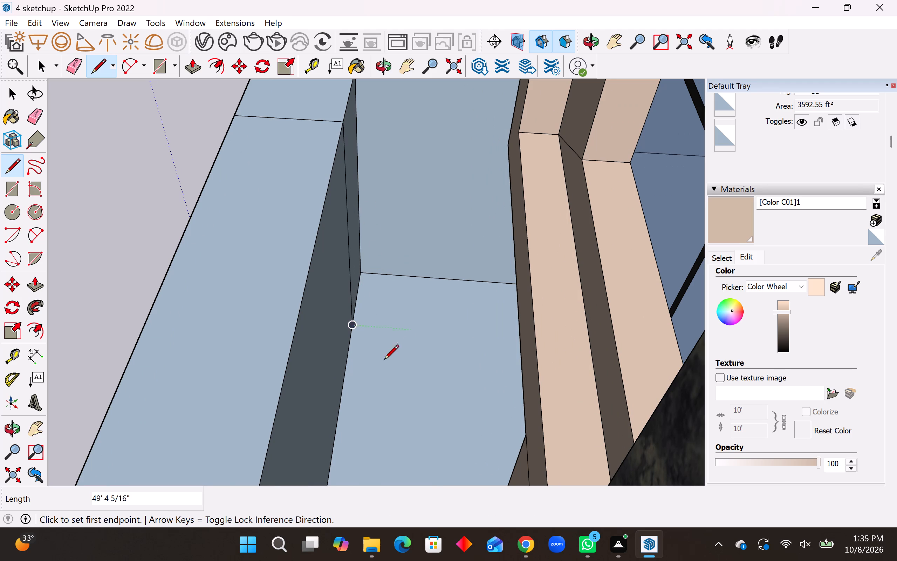
scroll(378, 362, down, 9)
key(space)
Examine the building's front elevation and the perimeter wall from a nearly straight-on, ground-level view.
middle_drag(327, 325, 587, 265)
scroll(329, 294, down, 3)
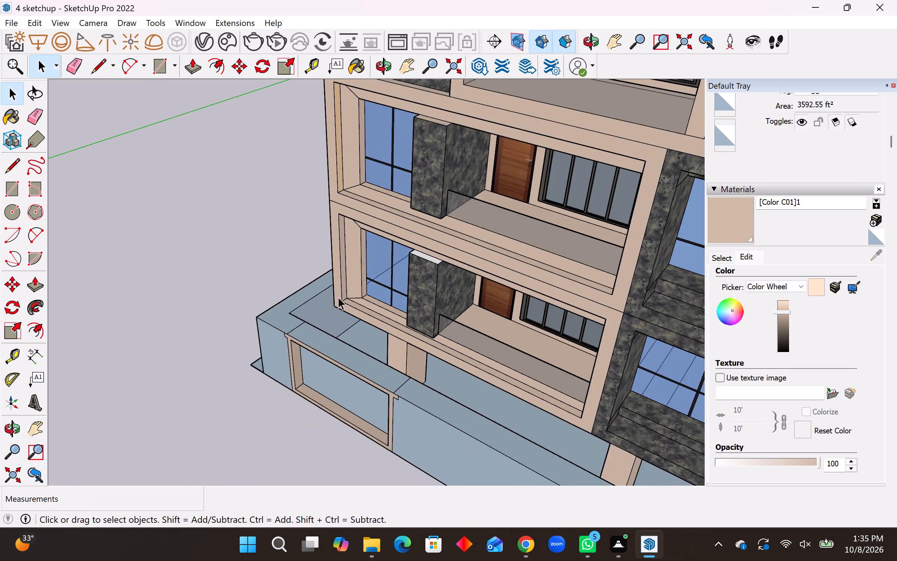
scroll(338, 297, down, 7)
middle_drag(359, 396, 603, 309)
middle_drag(561, 264, 467, 190)
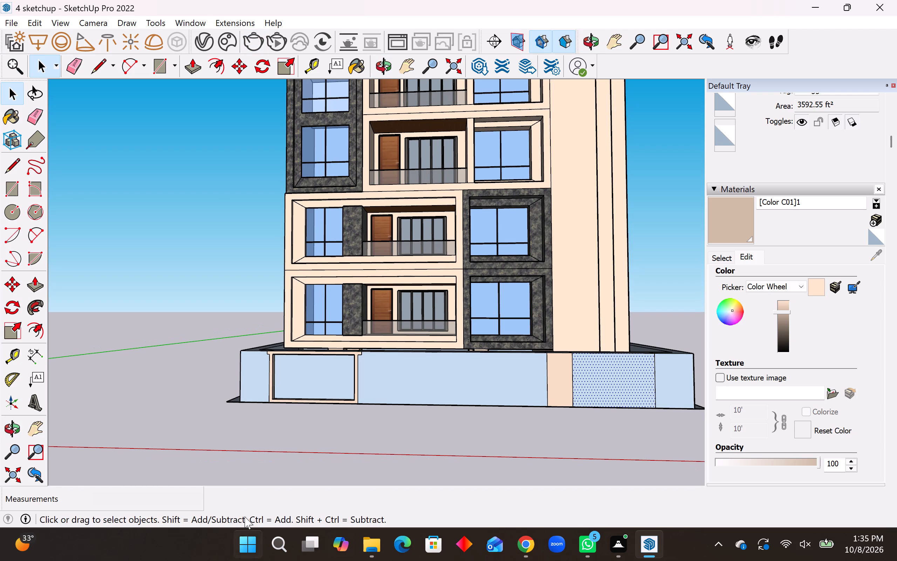
scroll(243, 380, down, 4)
middle_drag(304, 372, 336, 375)
scroll(376, 382, up, 7)
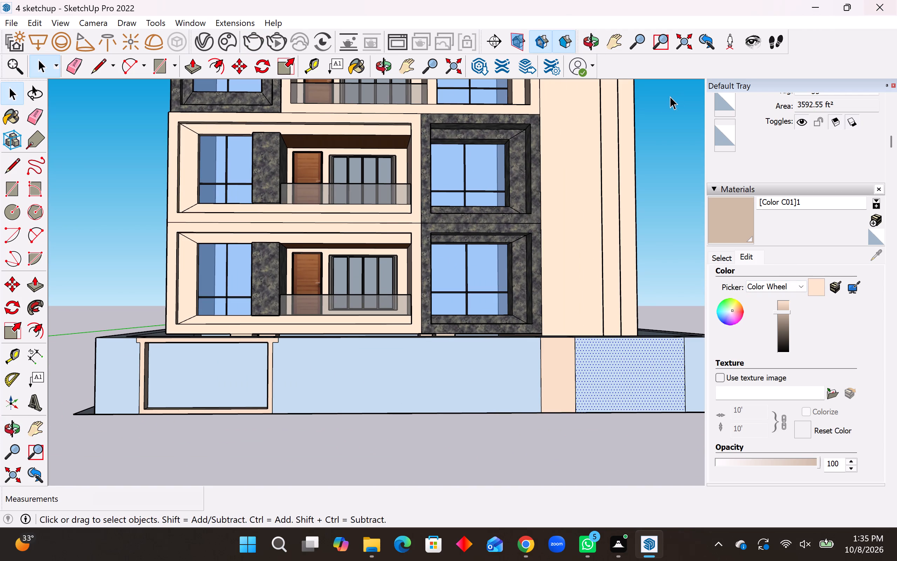
scroll(478, 322, down, 6)
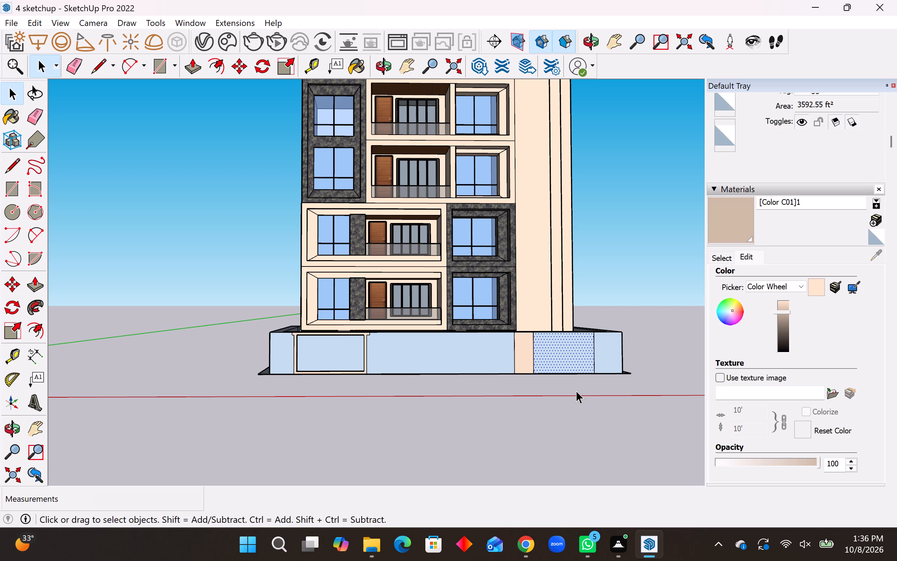
Paint the front wall's end section beside the selected panel, its adjoining top and the outer side face with [Color C01]1.
click(738, 223)
click(615, 343)
middle_drag(589, 361, 568, 476)
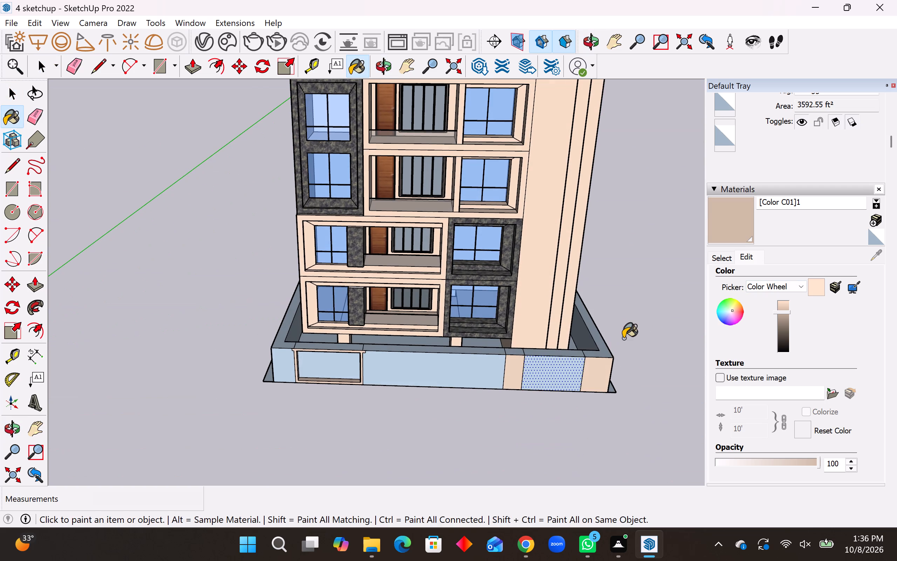
click(601, 353)
middle_drag(623, 345, 418, 288)
click(600, 410)
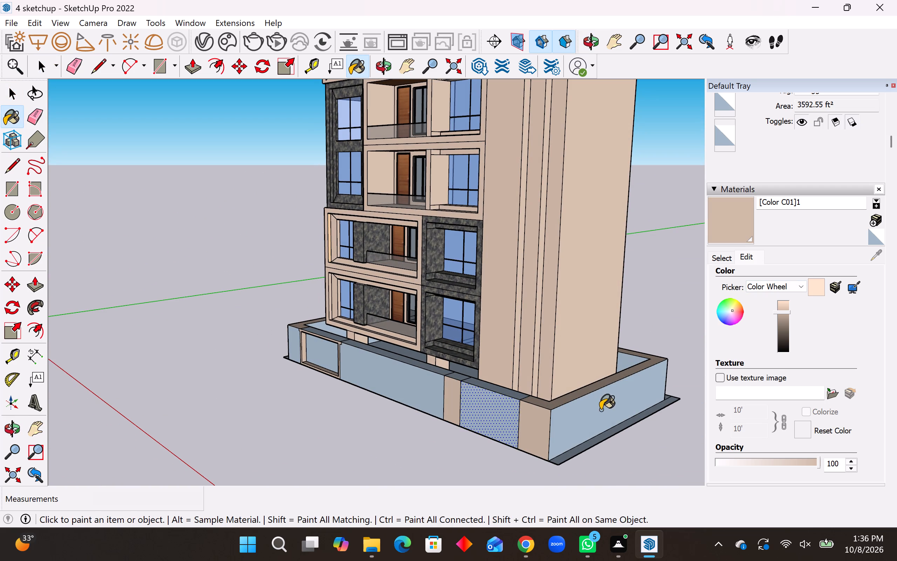
Paint the front section between the framed panel and the wall corner, plus that corner's outer side face, with [Color C01]1.
middle_drag(536, 408, 852, 336)
click(274, 369)
drag(235, 368, 240, 367)
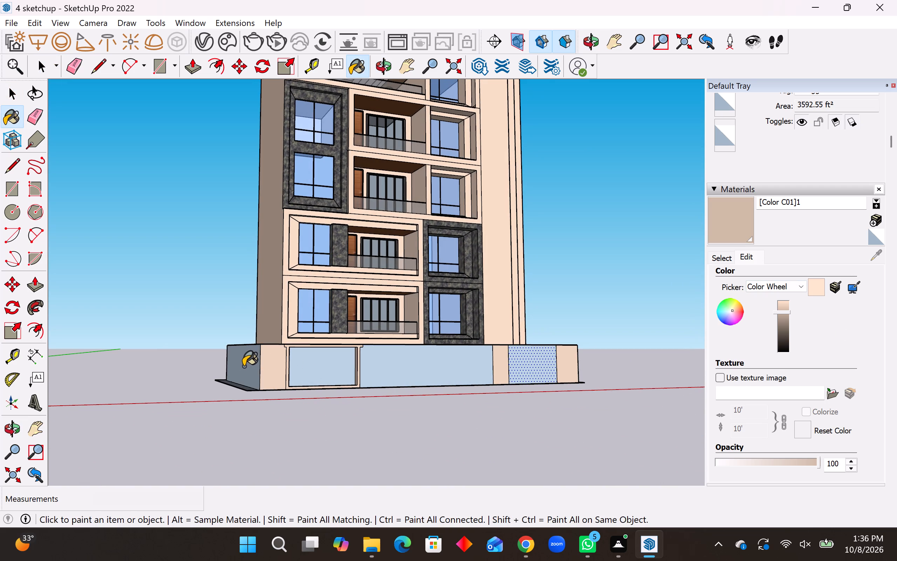
Paint the front wall's top faces above the framed panel and above the beige strip with [Color C01]1.
middle_drag(248, 364, 357, 485)
middle_drag(326, 402, 152, 427)
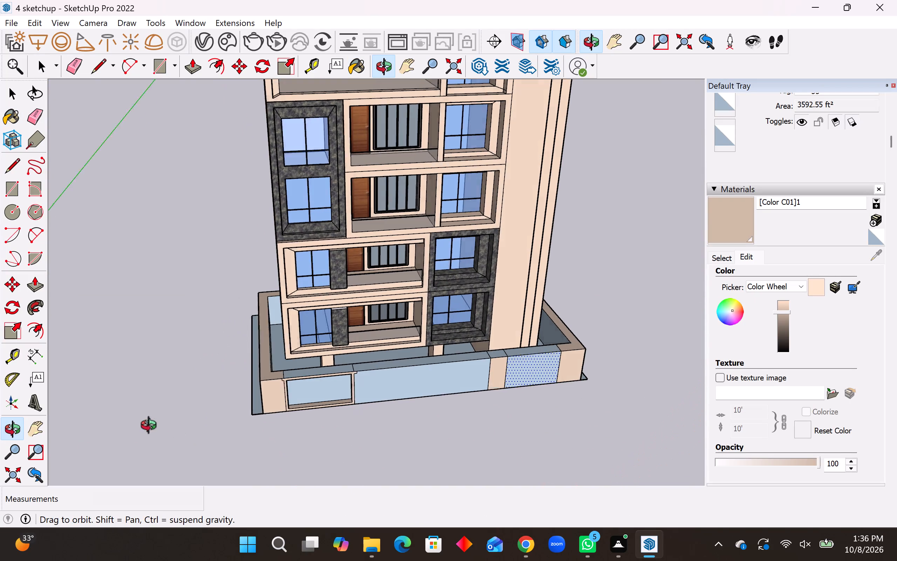
middle_drag(152, 427, 147, 426)
scroll(345, 374, up, 3)
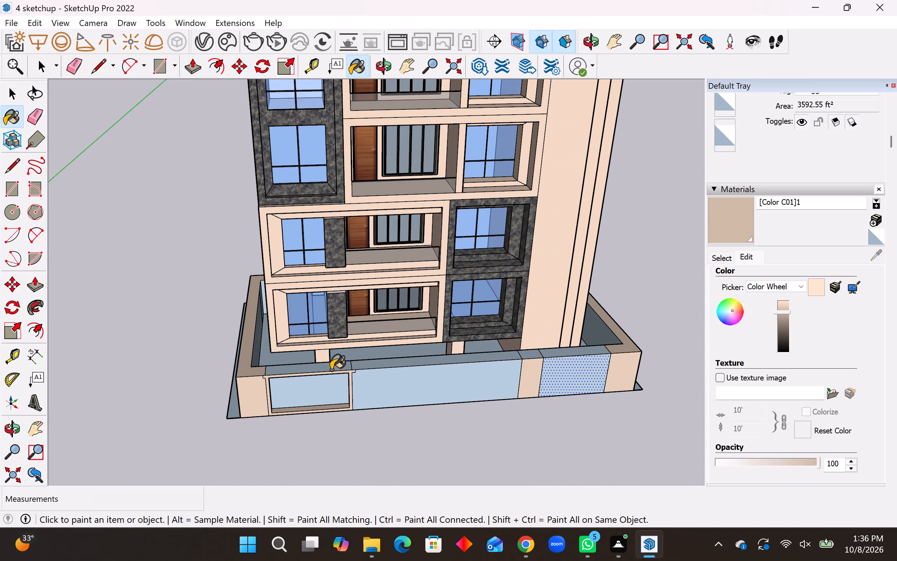
click(324, 364)
click(556, 353)
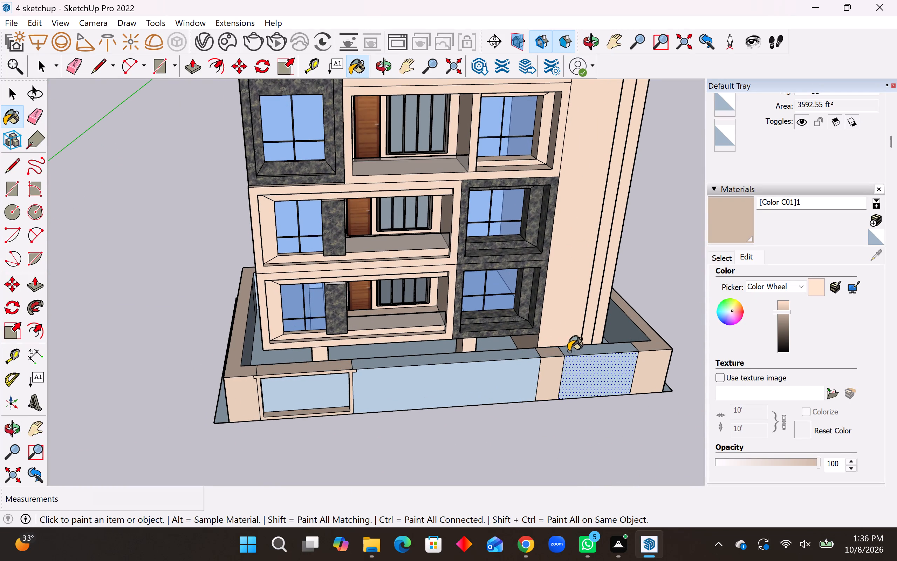
Paint the perimeter wall's outer back face with [Color C01]1.
middle_drag(596, 359, 295, 322)
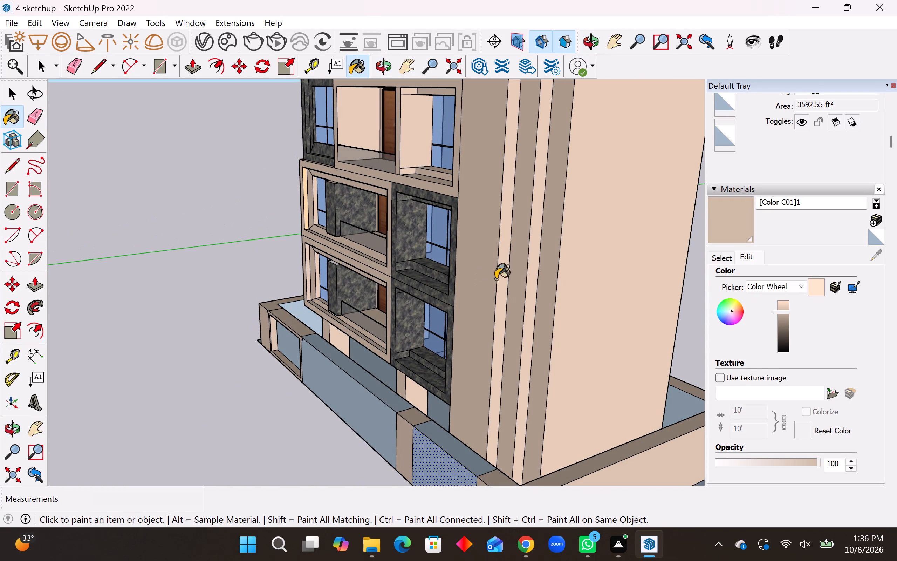
middle_drag(216, 417, 672, 331)
middle_drag(355, 380, 793, 365)
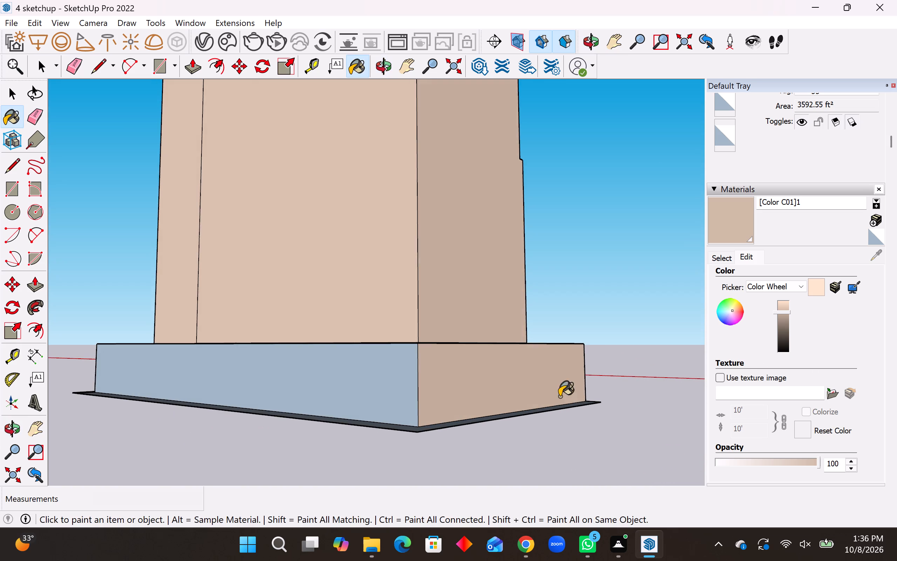
click(377, 381)
Paint the inner faces of the side and back perimeter walls with [Color C01]1.
middle_drag(457, 369, 191, 406)
middle_drag(463, 336, 249, 361)
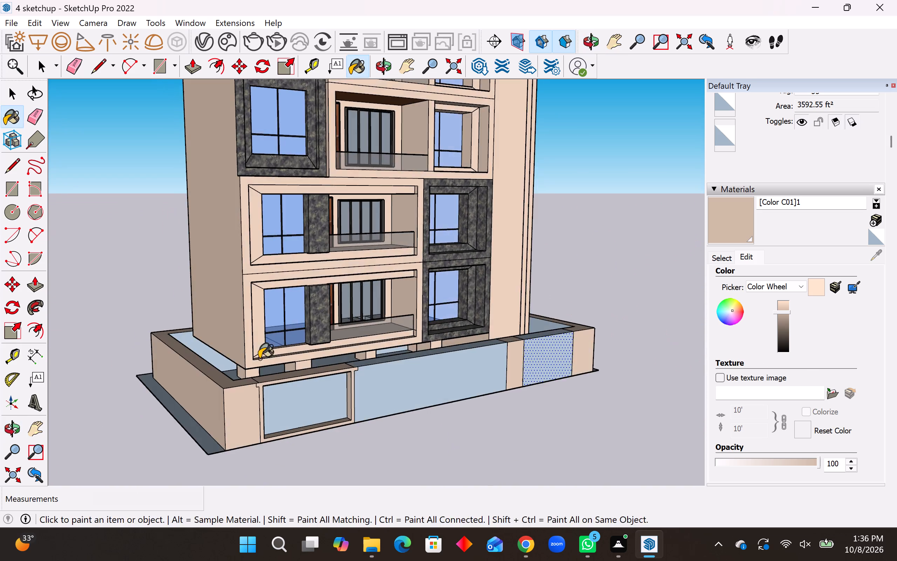
middle_drag(642, 303, 375, 334)
middle_drag(685, 347, 616, 475)
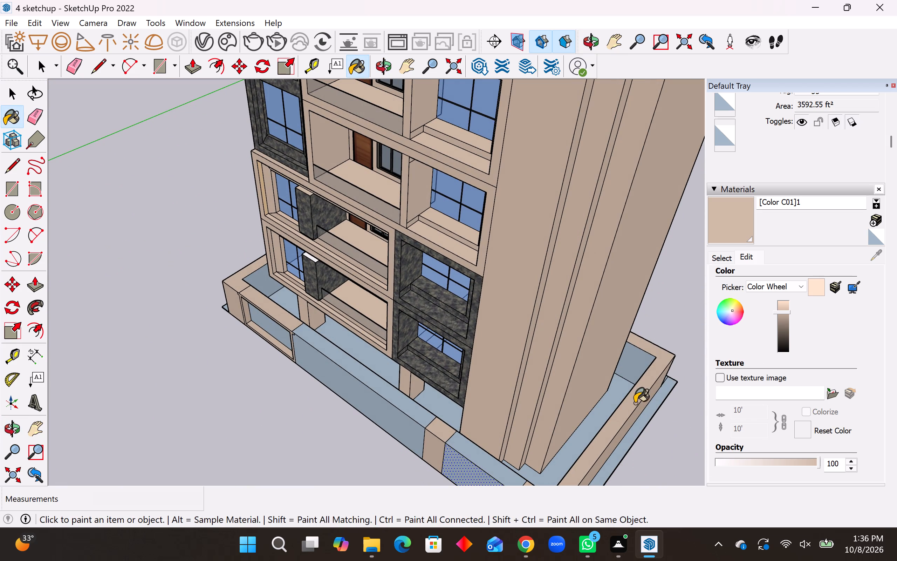
click(638, 368)
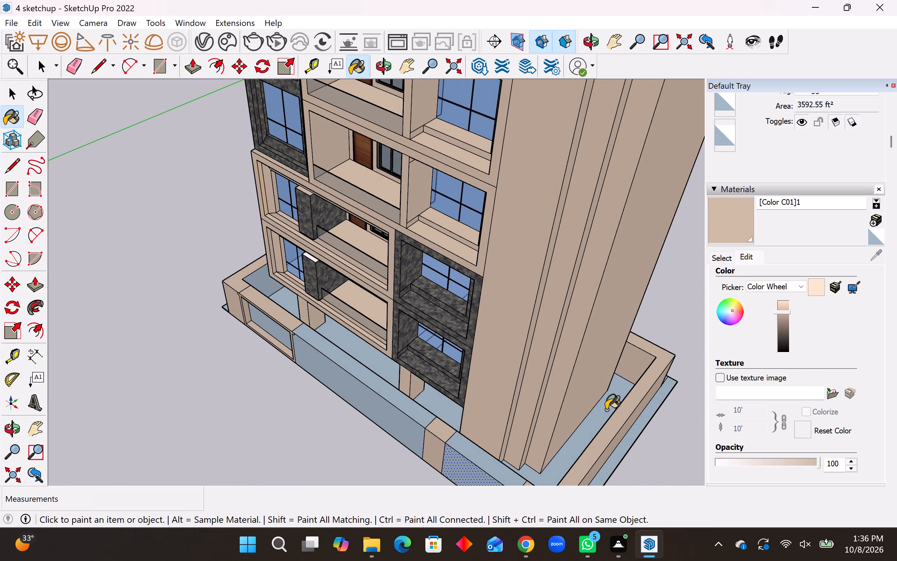
click(259, 280)
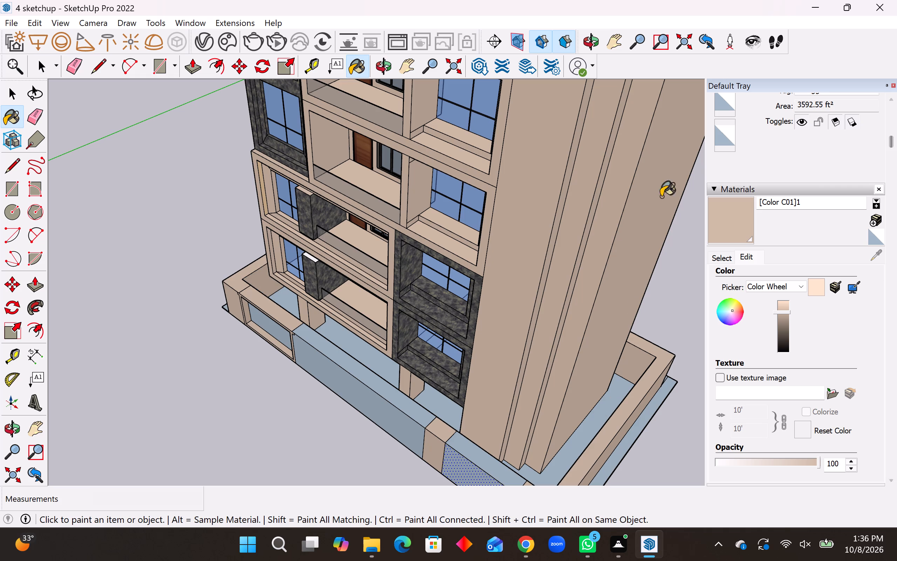
middle_drag(588, 418, 775, 415)
click(595, 347)
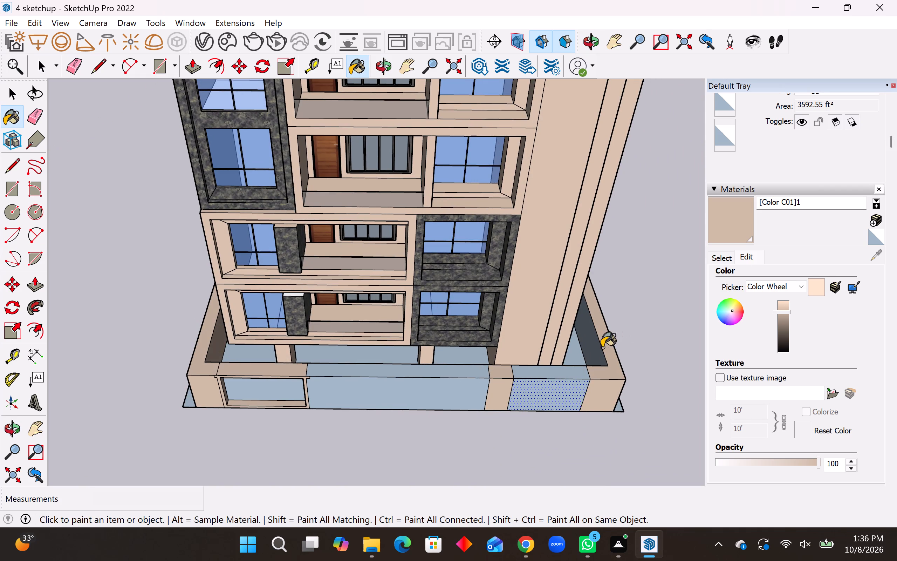
middle_drag(610, 354, 247, 364)
scroll(788, 206, down, 9)
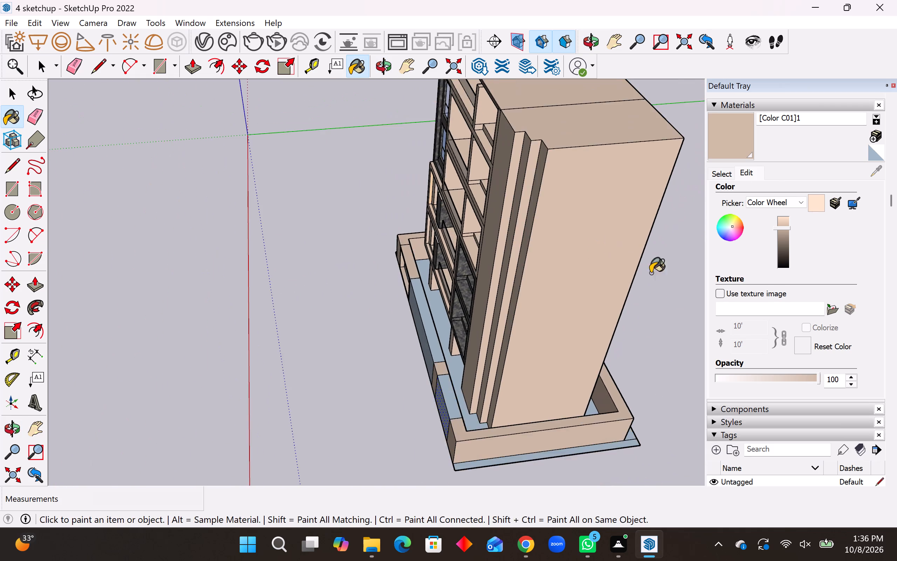
middle_drag(672, 355, 499, 313)
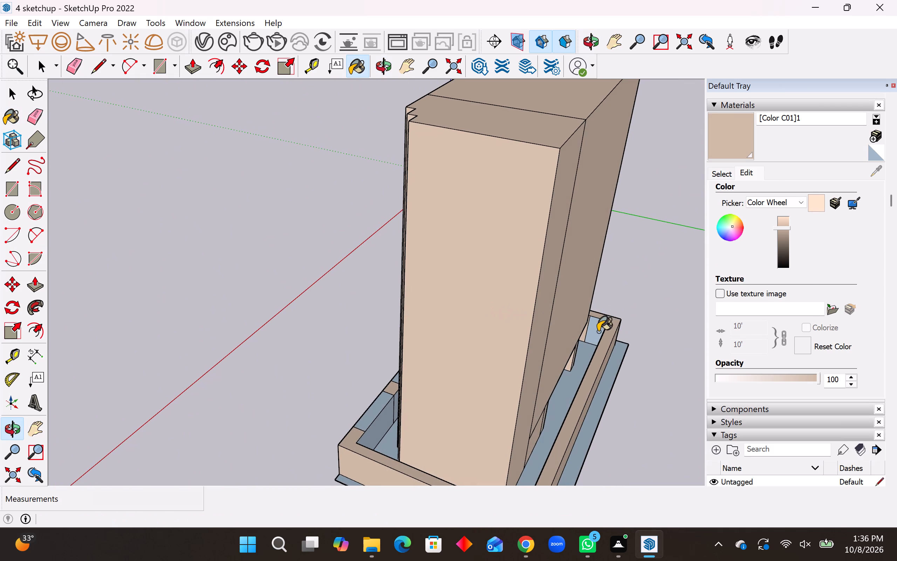
click(598, 332)
Paint the ground surface inside the perimeter wall with the Basic Tile material from the Tile collection.
middle_drag(565, 341, 776, 511)
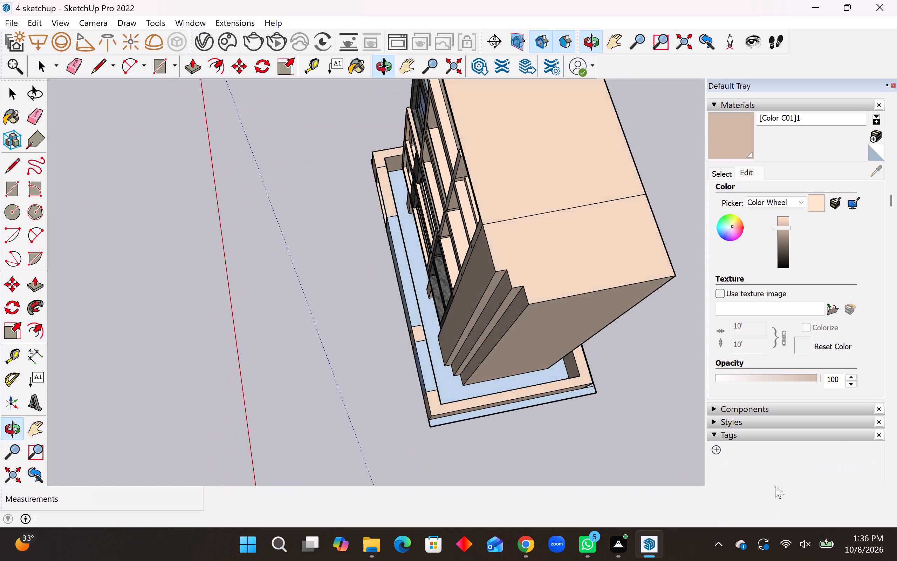
middle_drag(453, 350, 810, 317)
middle_drag(482, 224, 636, 226)
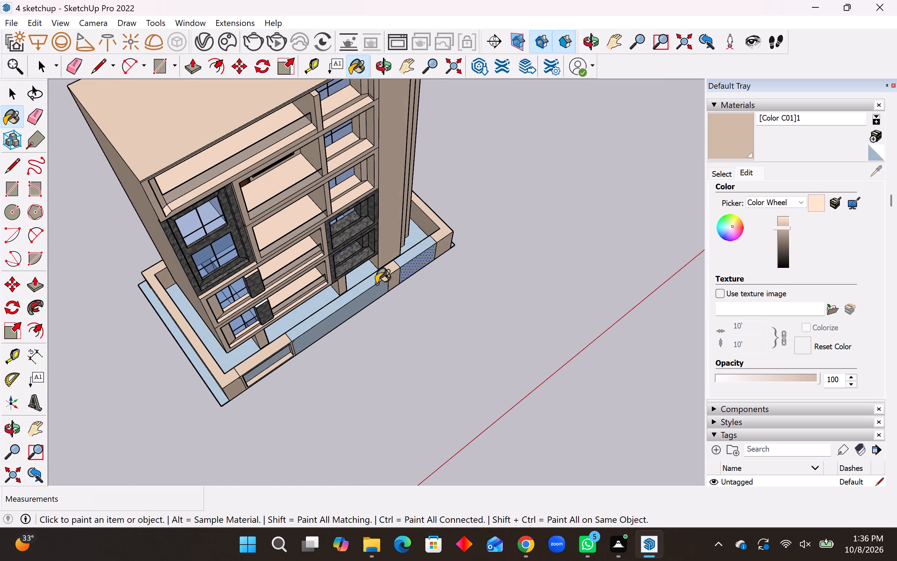
middle_drag(333, 295, 170, 183)
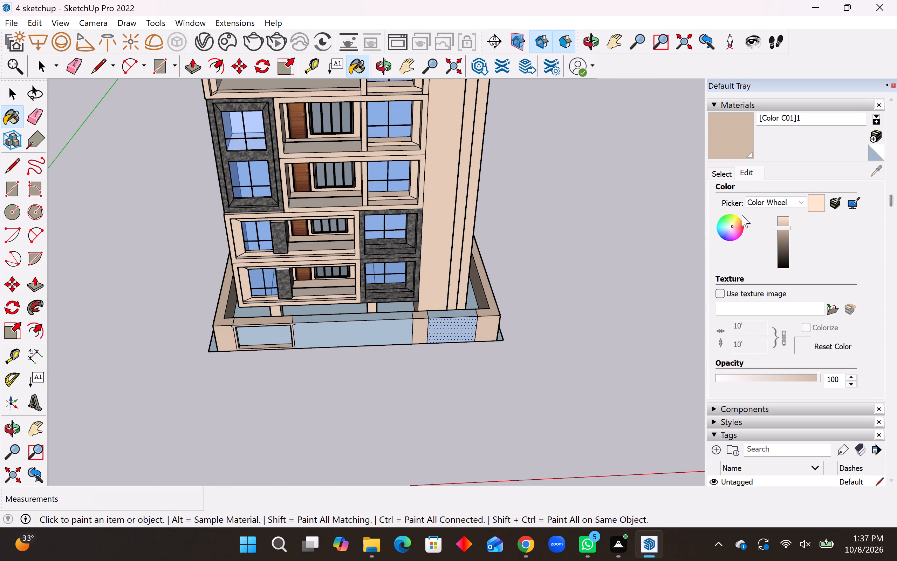
click(725, 174)
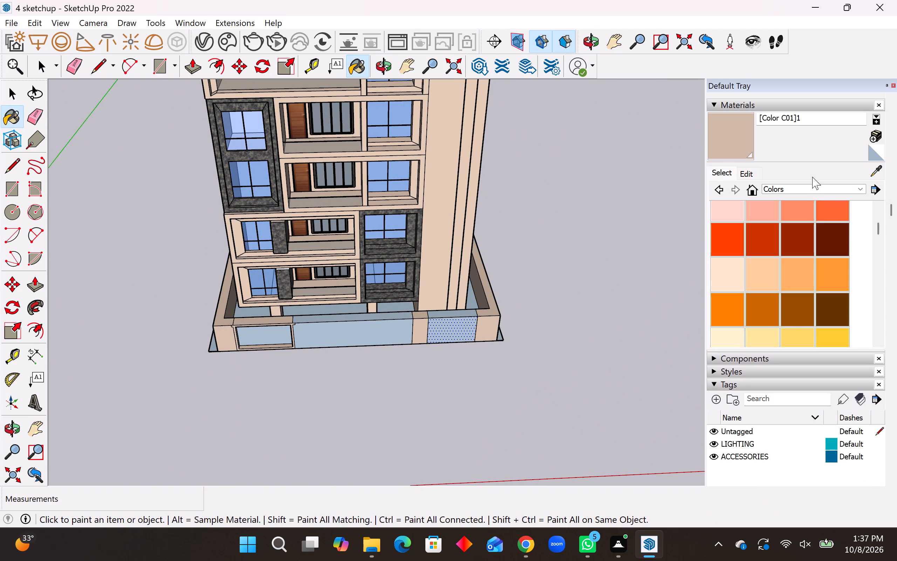
click(811, 186)
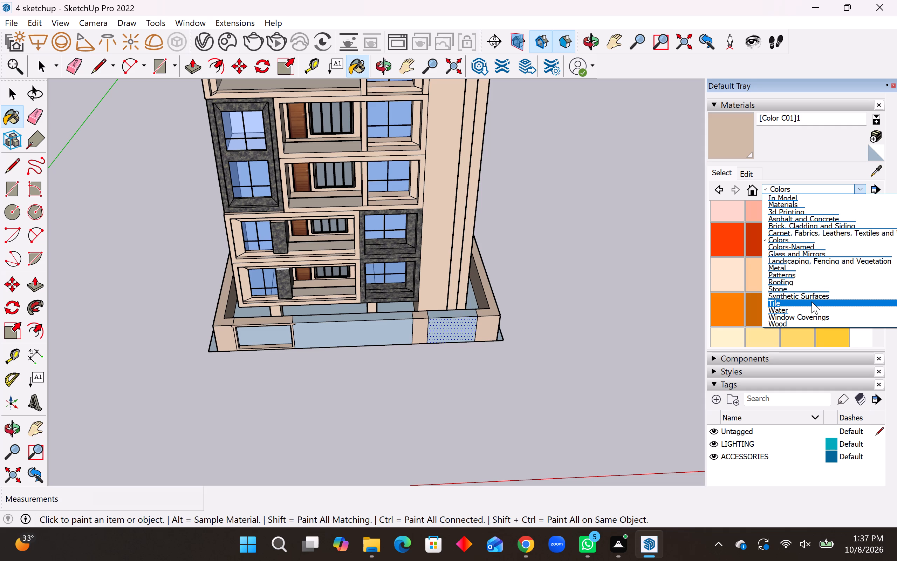
click(812, 302)
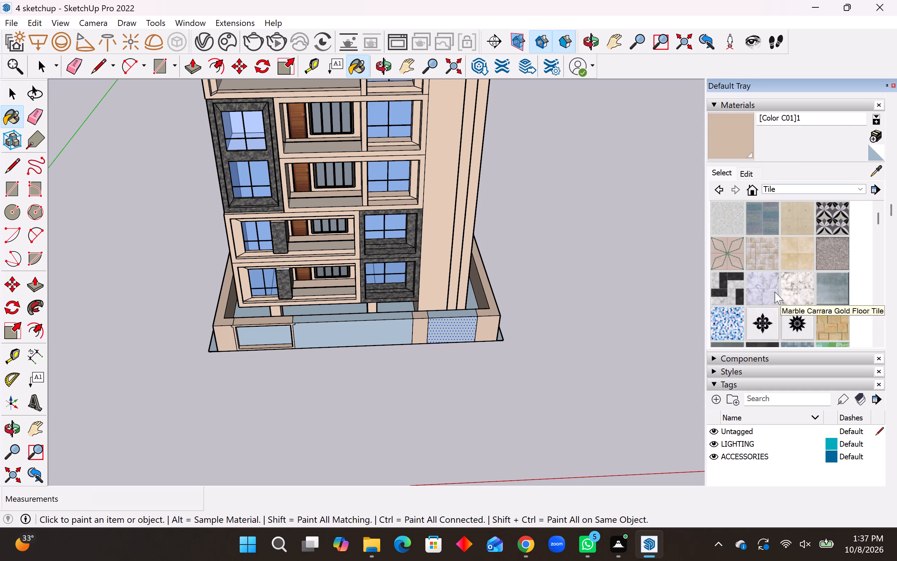
click(725, 224)
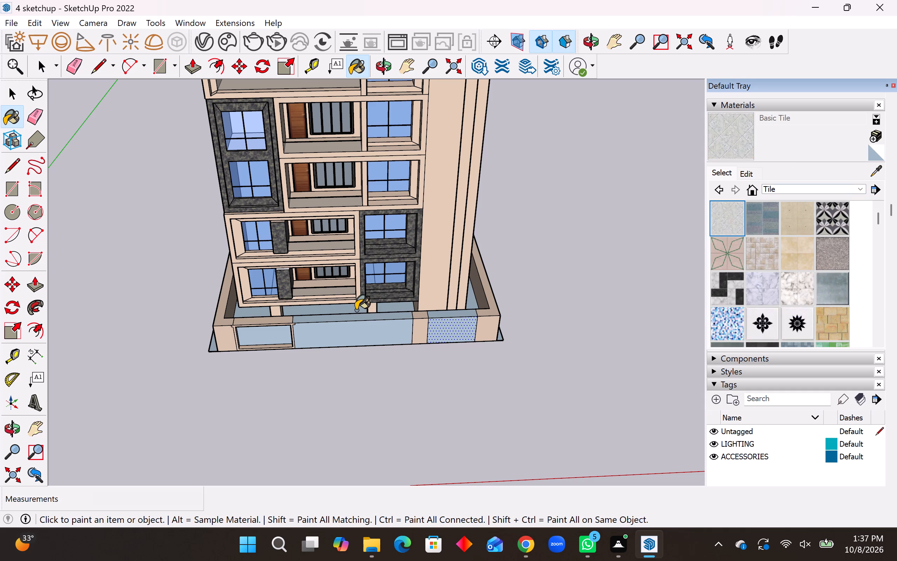
scroll(391, 298, up, 10)
click(398, 318)
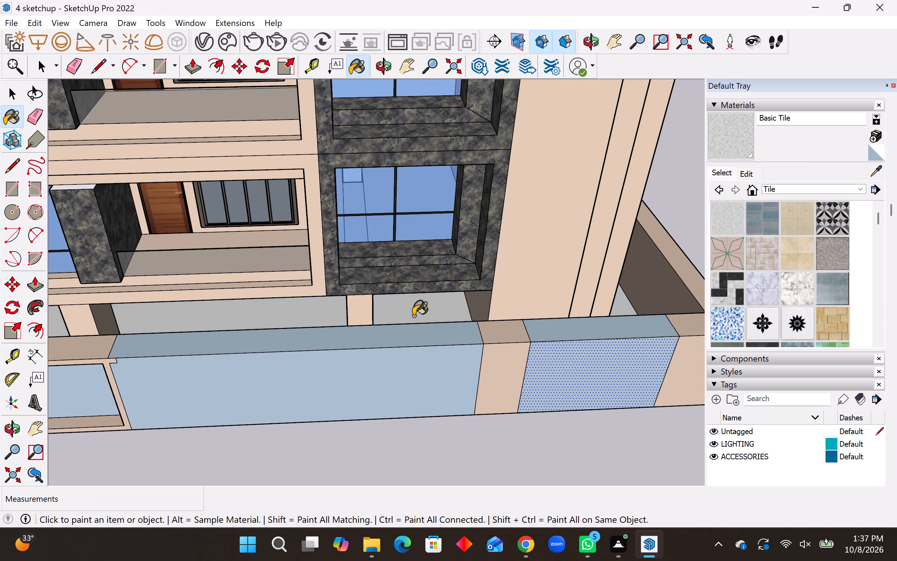
Paint the ground strip outside the perimeter wall with Basic Tile at both ends of the building.
middle_drag(416, 343, 409, 463)
scroll(551, 356, down, 9)
middle_drag(472, 387, 492, 335)
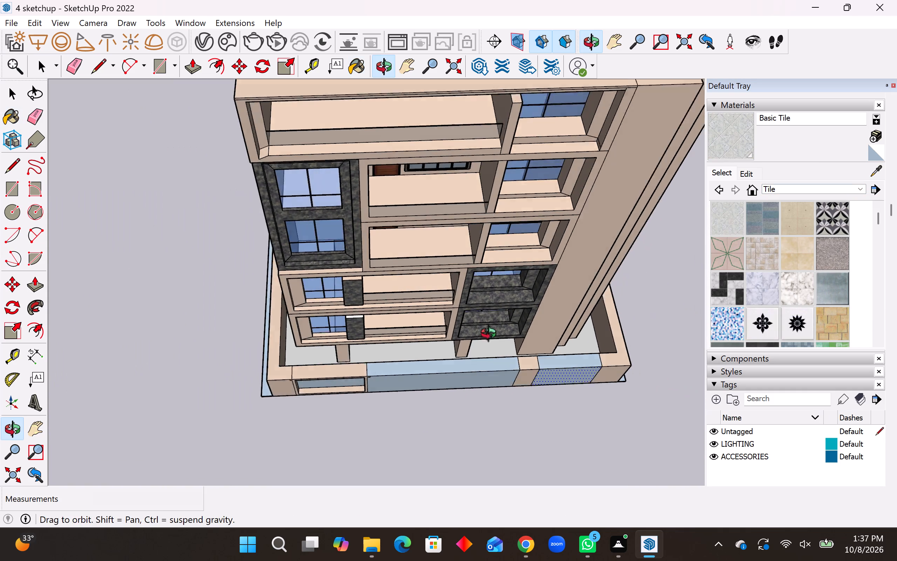
middle_drag(492, 335, 540, 282)
click(269, 450)
middle_drag(485, 391, 364, 349)
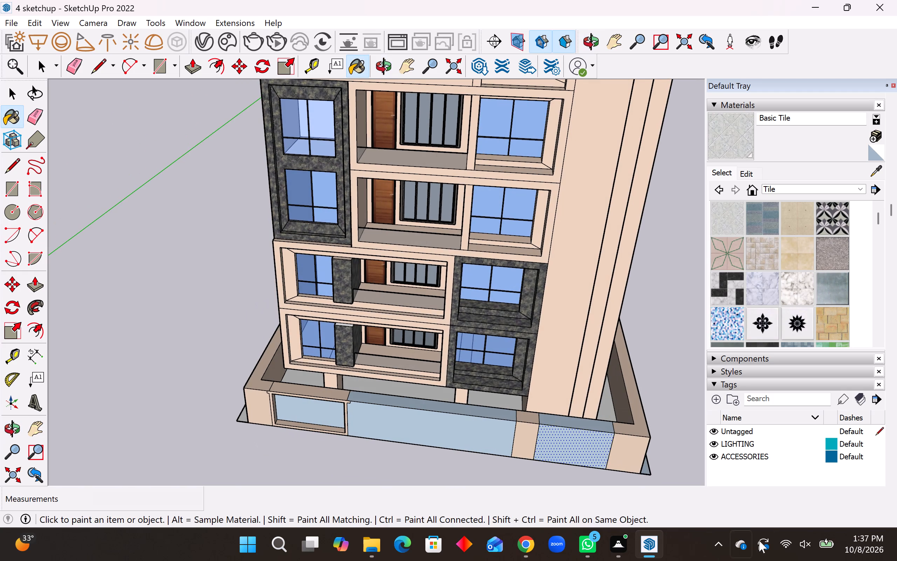
click(646, 465)
Set the Basic Tile texture size to 10'.
middle_drag(571, 406, 567, 496)
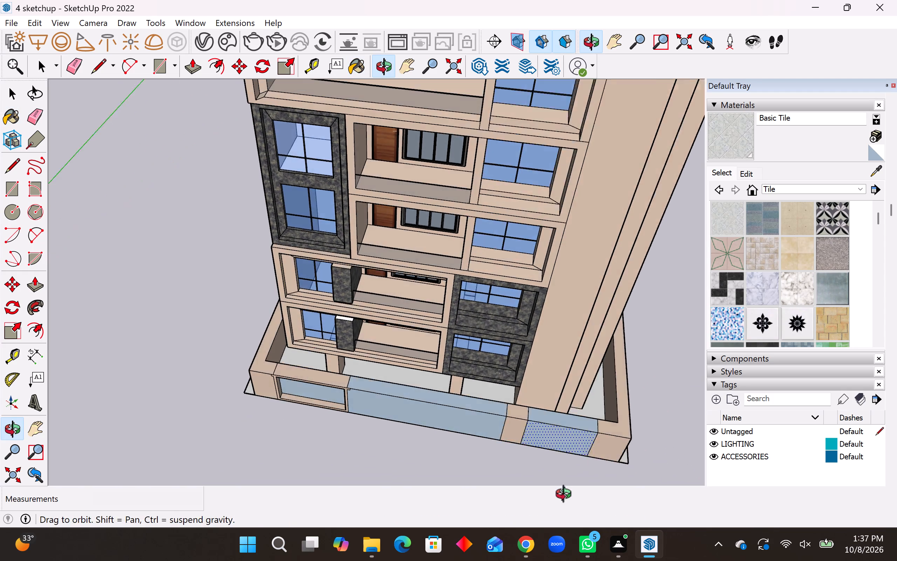
middle_drag(567, 496, 588, 515)
click(745, 172)
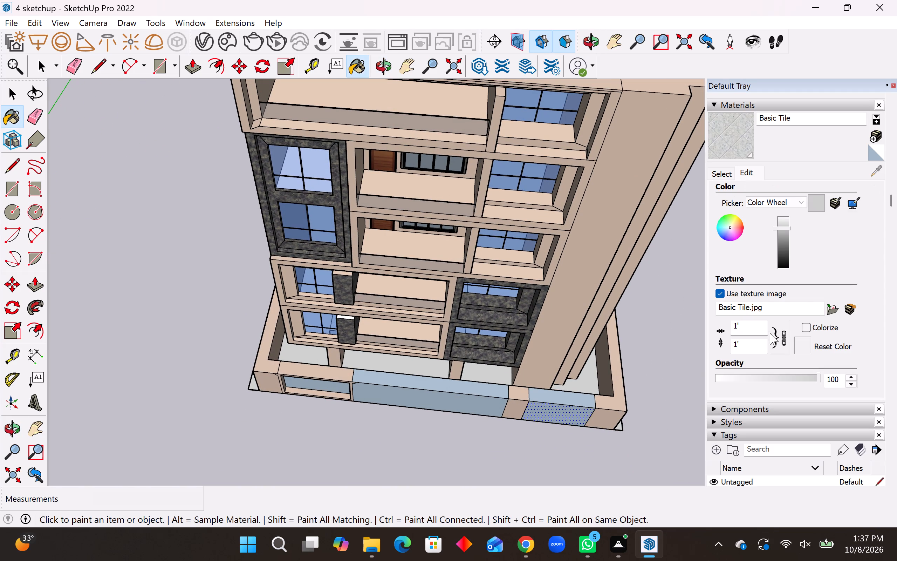
drag(755, 325, 723, 331)
text(10')
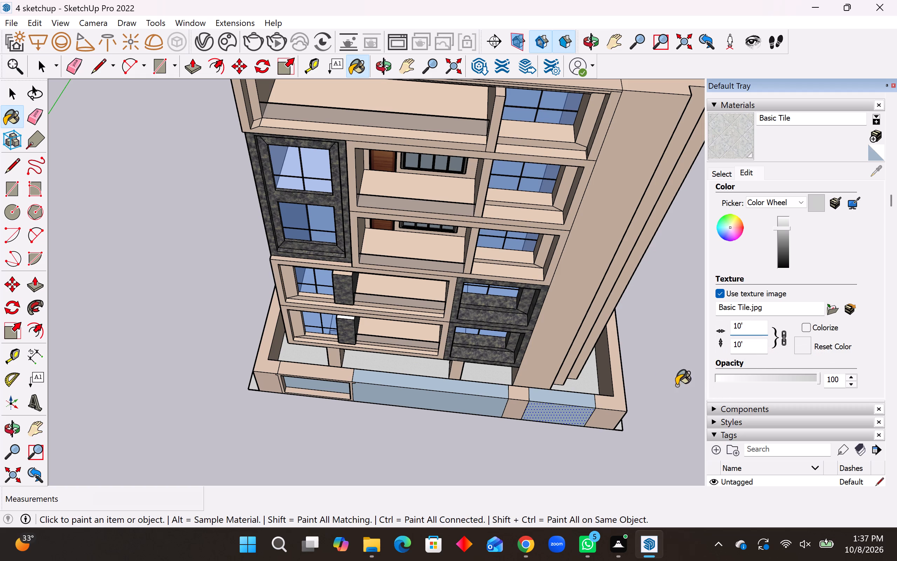
Delete the front face of the long blue front perimeter wall section between the framed panel and the pillar.
scroll(424, 234, down, 4)
scroll(529, 342, up, 10)
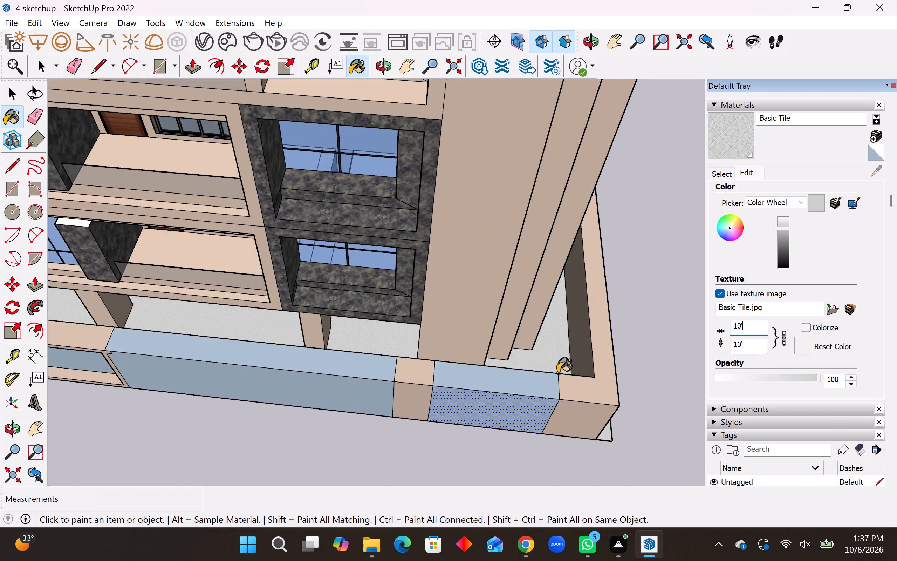
scroll(557, 373, up, 8)
key(space)
scroll(505, 378, down, 3)
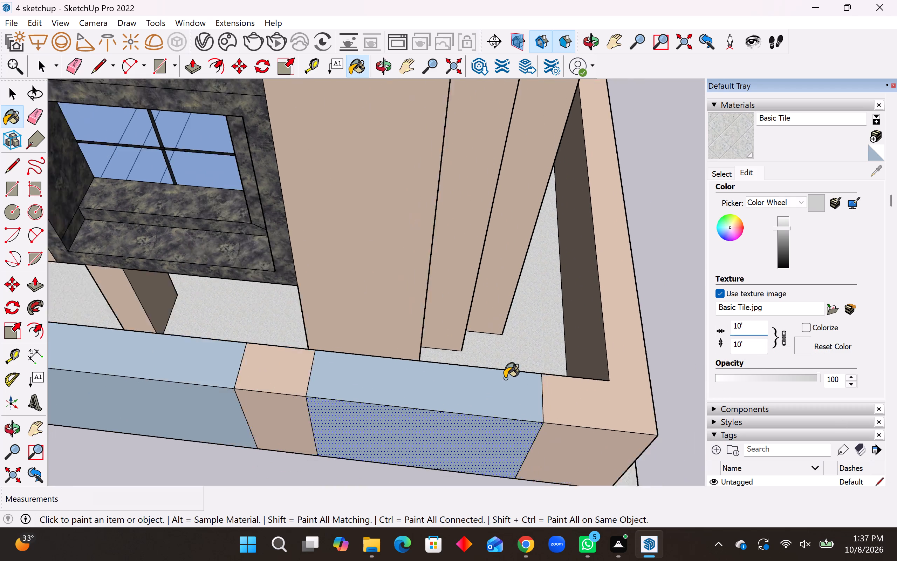
scroll(505, 378, down, 6)
middle_drag(548, 396, 601, 346)
click(458, 457)
key(space)
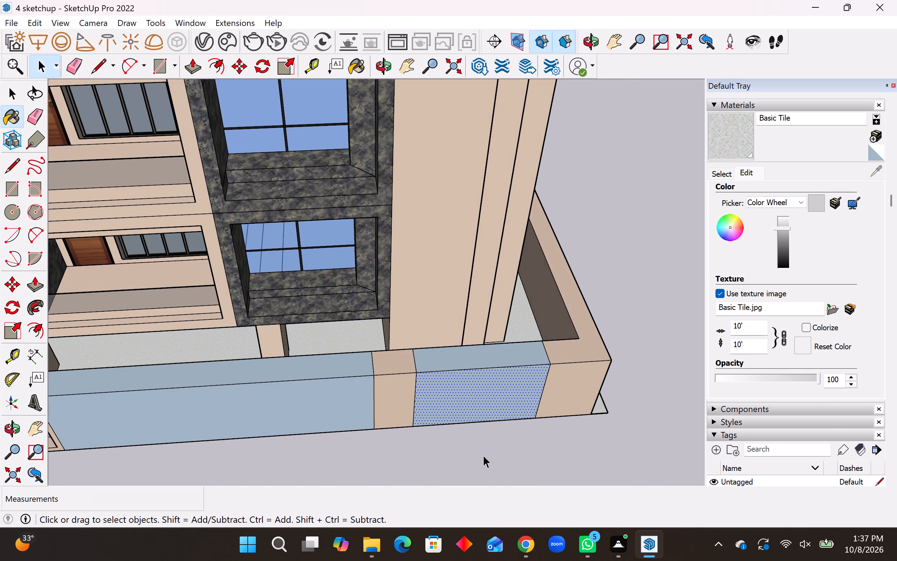
middle_drag(468, 374, 484, 295)
middle_click(484, 293)
click(285, 388)
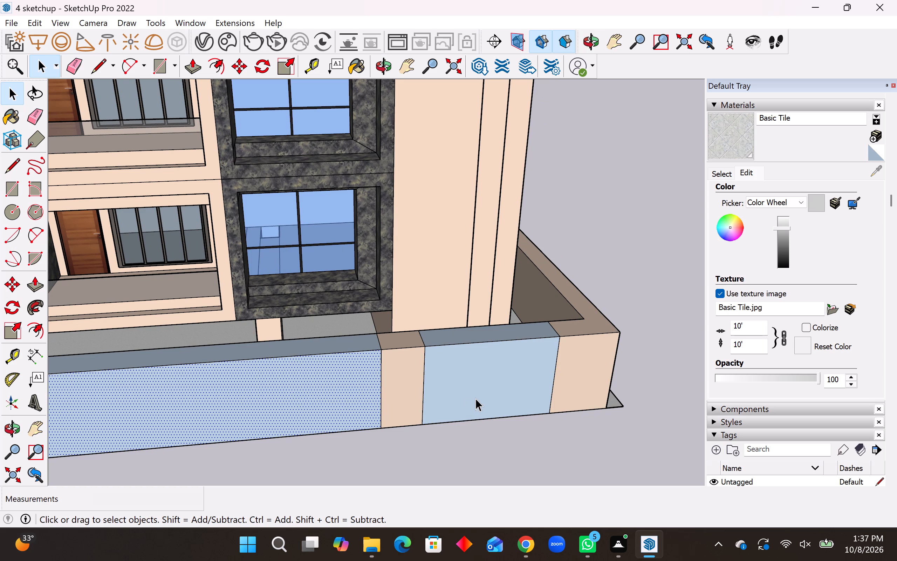
key(Delete)
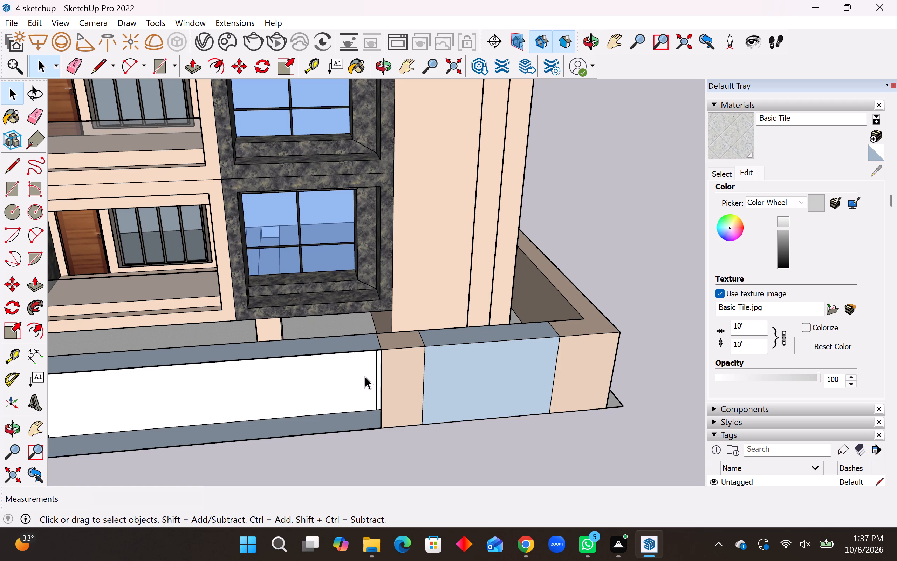
Draw lines across the wall thickness at both bottom ends of the opened front wall section to close its end faces.
click(11, 170)
scroll(492, 339, down, 3)
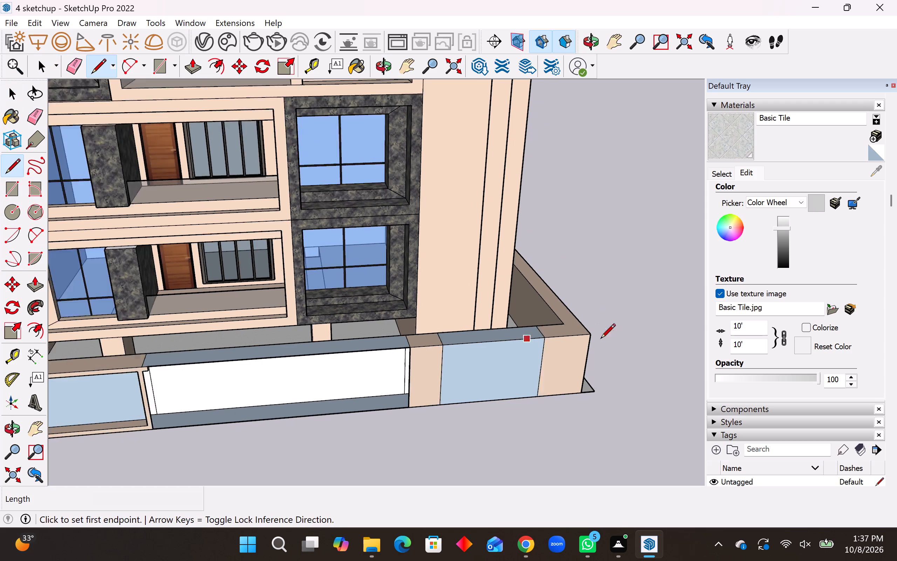
scroll(601, 339, down, 4)
scroll(477, 413, up, 6)
click(452, 370)
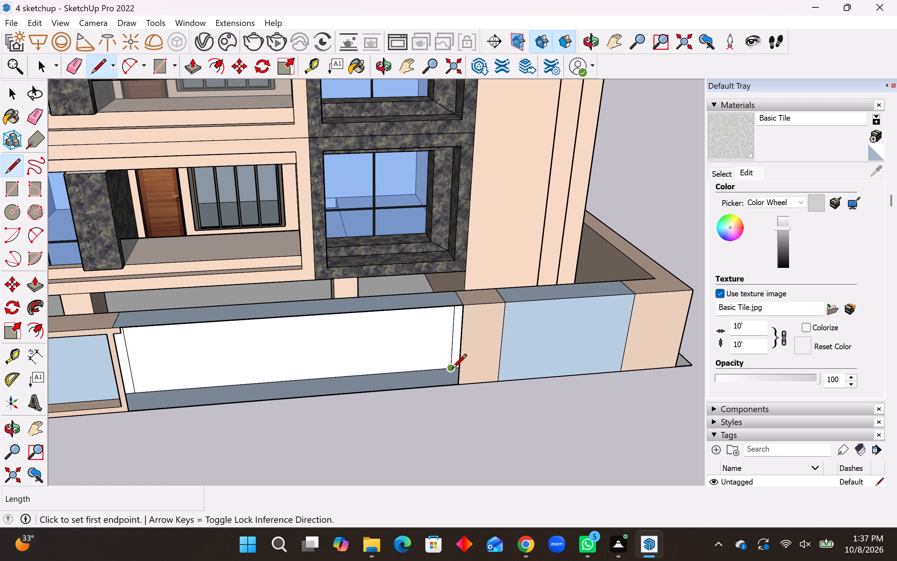
click(459, 380)
scroll(673, 414, down, 4)
scroll(286, 409, up, 4)
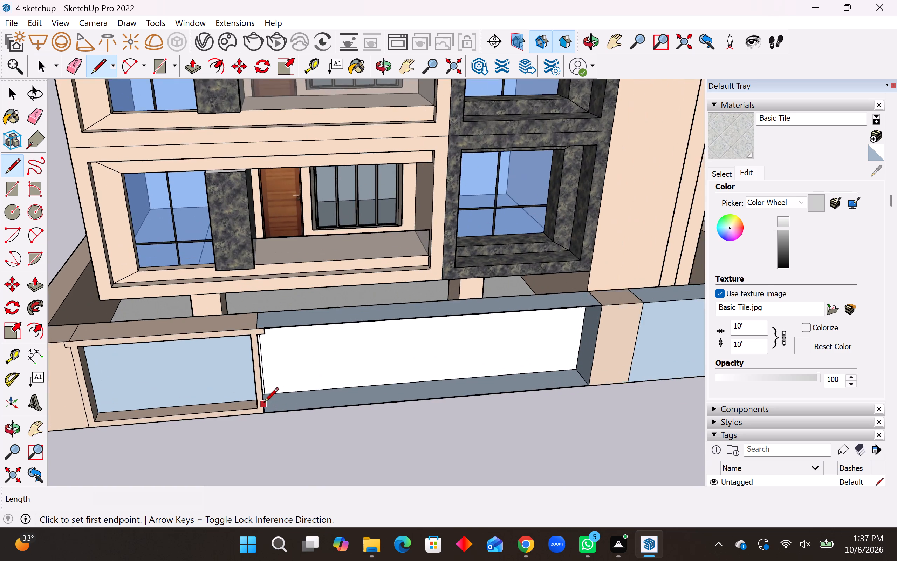
scroll(264, 403, up, 2)
click(270, 389)
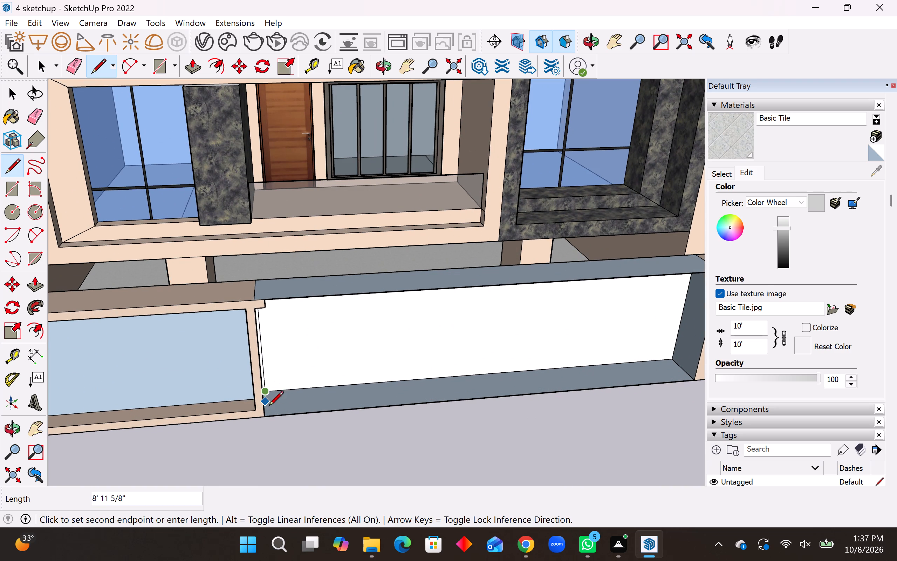
click(269, 414)
Delete the back face of the opened front perimeter wall section.
middle_drag(368, 420, 202, 387)
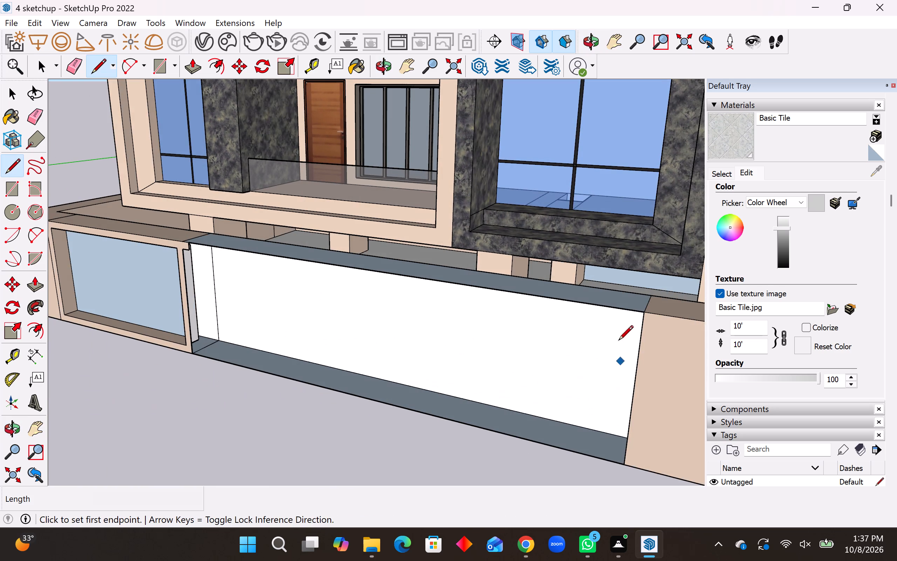
scroll(609, 336, down, 4)
scroll(274, 260, up, 13)
middle_drag(302, 307, 301, 191)
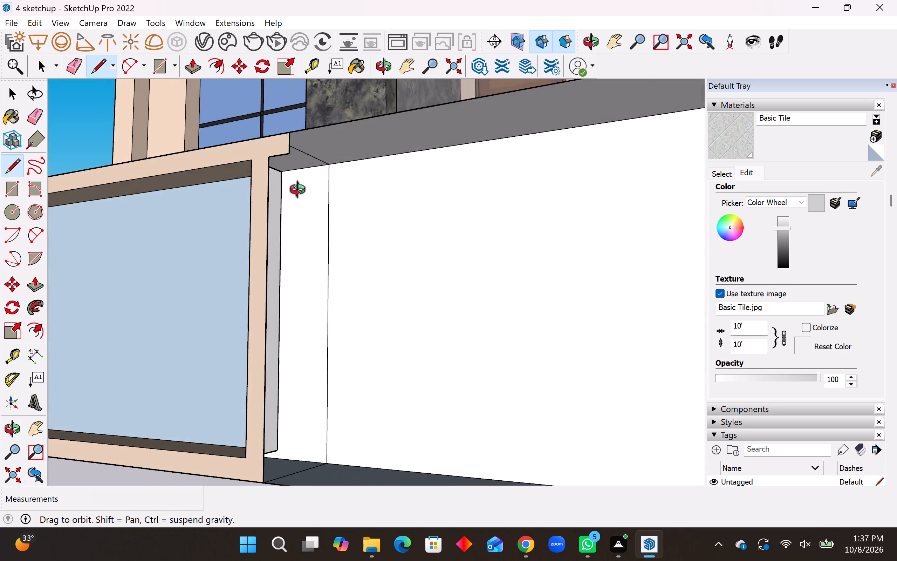
middle_drag(301, 191, 300, 190)
scroll(316, 363, down, 8)
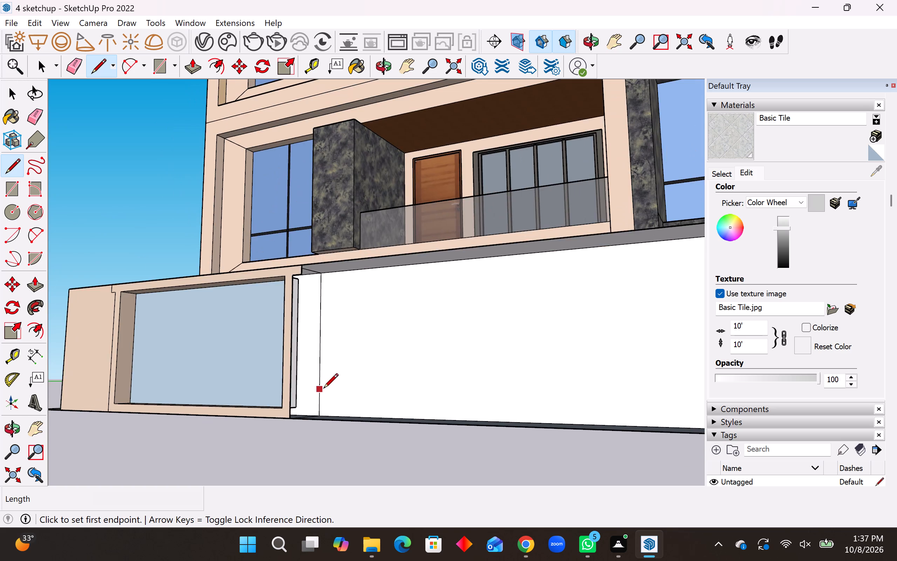
middle_drag(324, 390, 390, 421)
scroll(316, 428, down, 7)
middle_drag(450, 408, 580, 403)
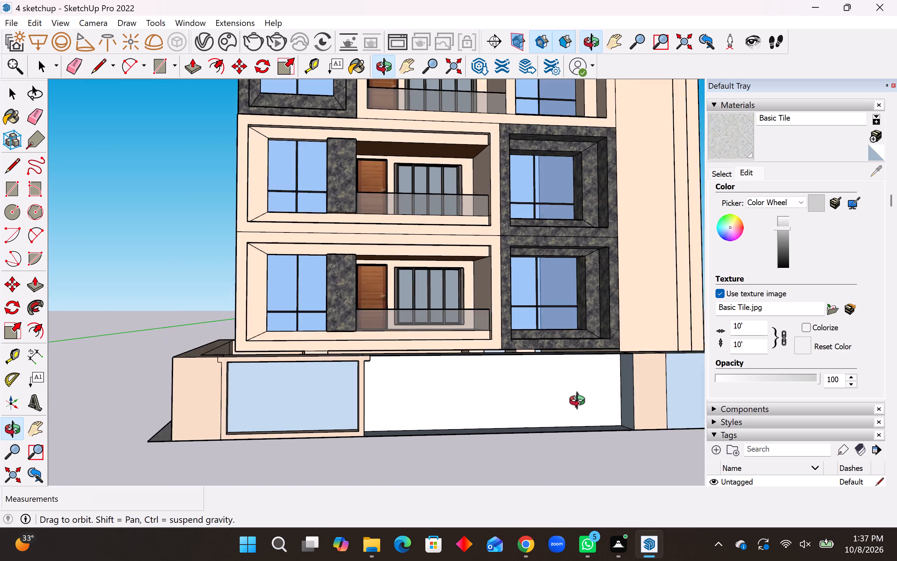
middle_drag(580, 403, 644, 398)
scroll(607, 382, up, 10)
middle_drag(586, 318, 577, 286)
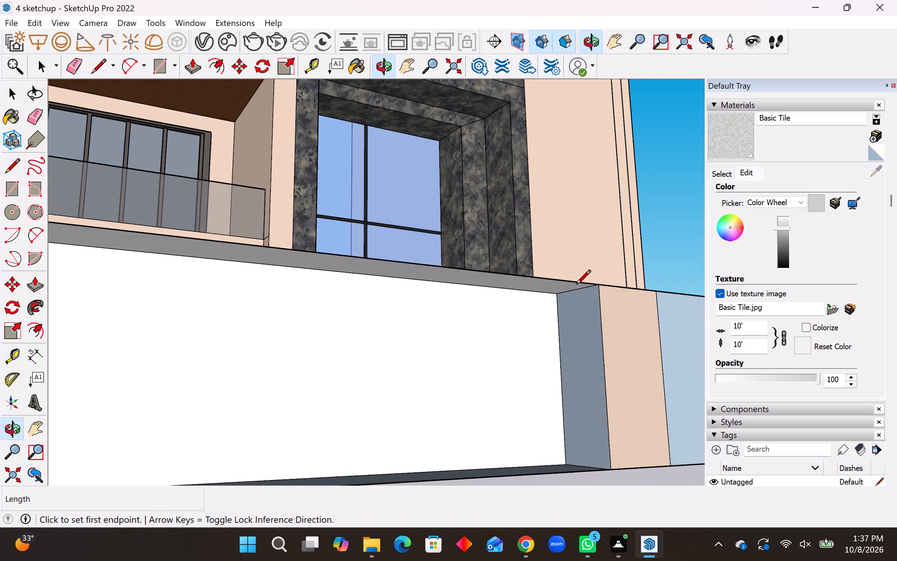
middle_drag(564, 349, 564, 396)
scroll(491, 378, down, 4)
key(space)
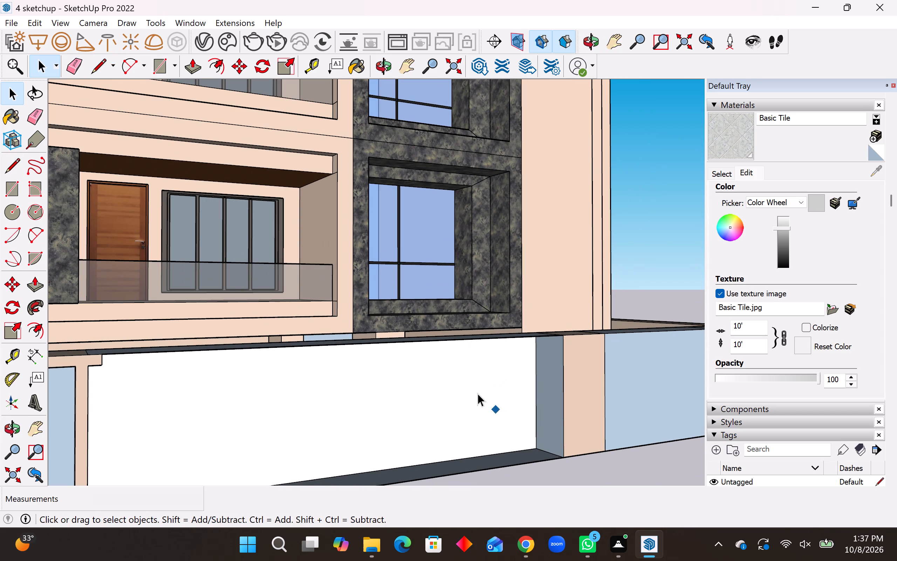
click(475, 390)
key(Delete)
Delete the top face spanning the opening in the front perimeter wall.
middle_drag(484, 333, 488, 390)
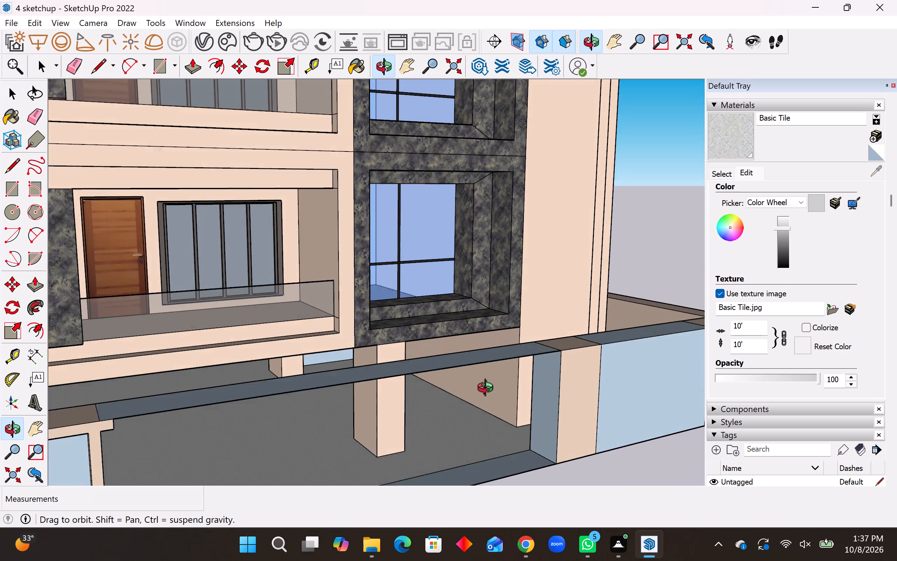
middle_drag(488, 390, 487, 418)
click(466, 380)
key(Delete)
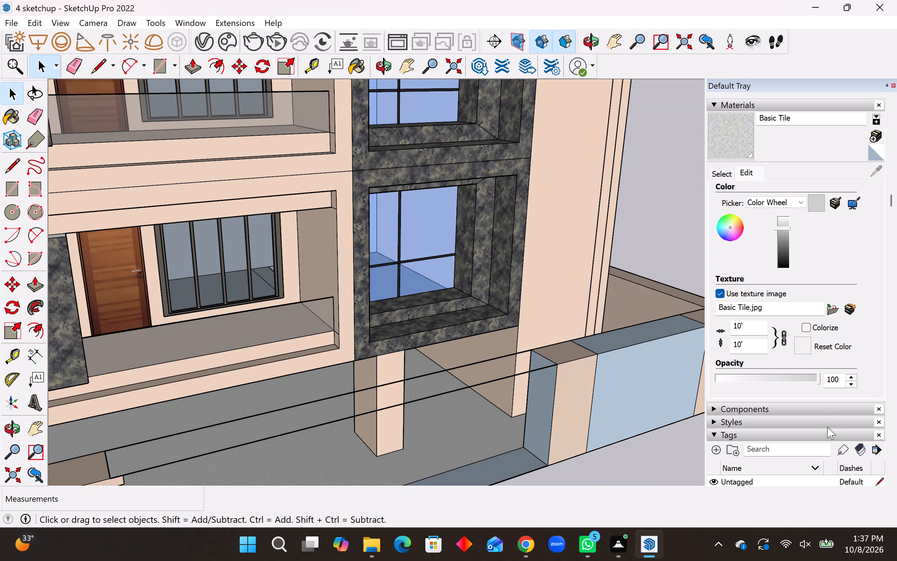
Erase the leftover top edges and the bottom strip across the front wall opening to clear the gateway.
scroll(565, 382, down, 4)
click(41, 112)
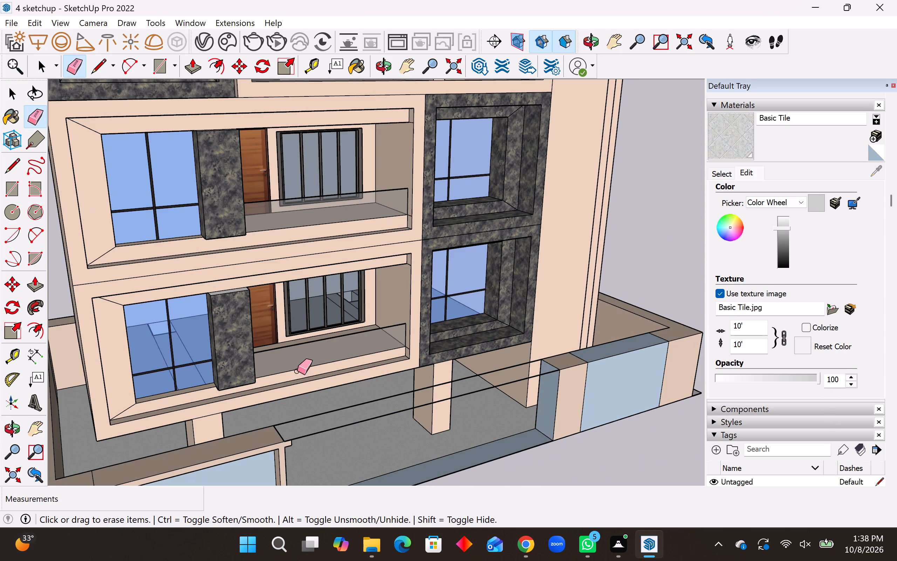
middle_drag(324, 412, 337, 441)
click(335, 440)
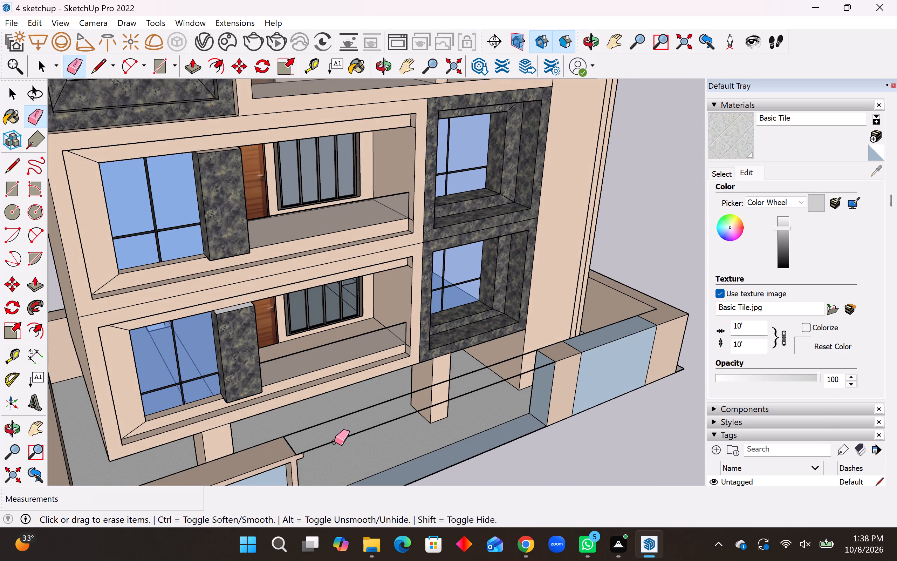
click(334, 442)
click(332, 420)
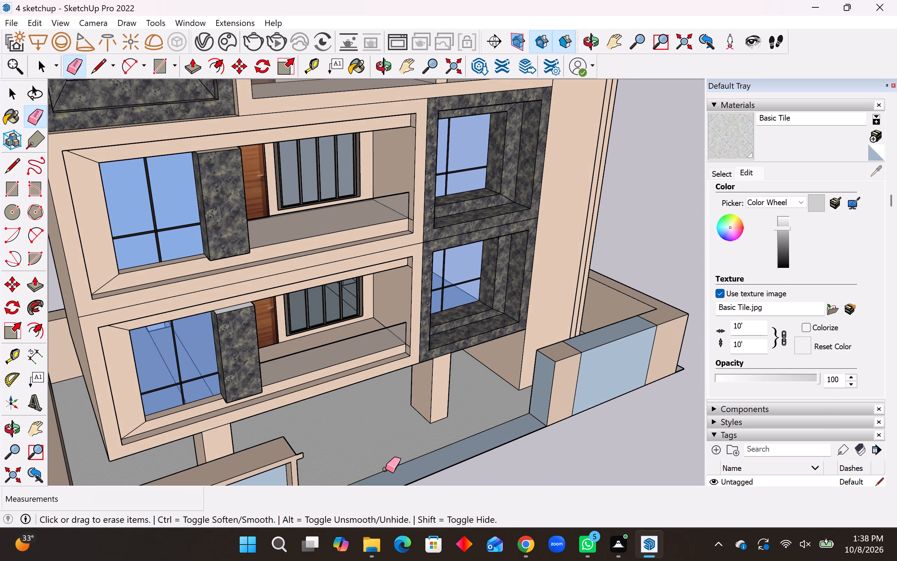
click(385, 470)
Draw a rectangle closing the open end of the framed-panel wall beside the gateway.
middle_drag(521, 455, 363, 462)
scroll(550, 403, down, 5)
middle_drag(554, 434, 432, 432)
scroll(295, 406, up, 9)
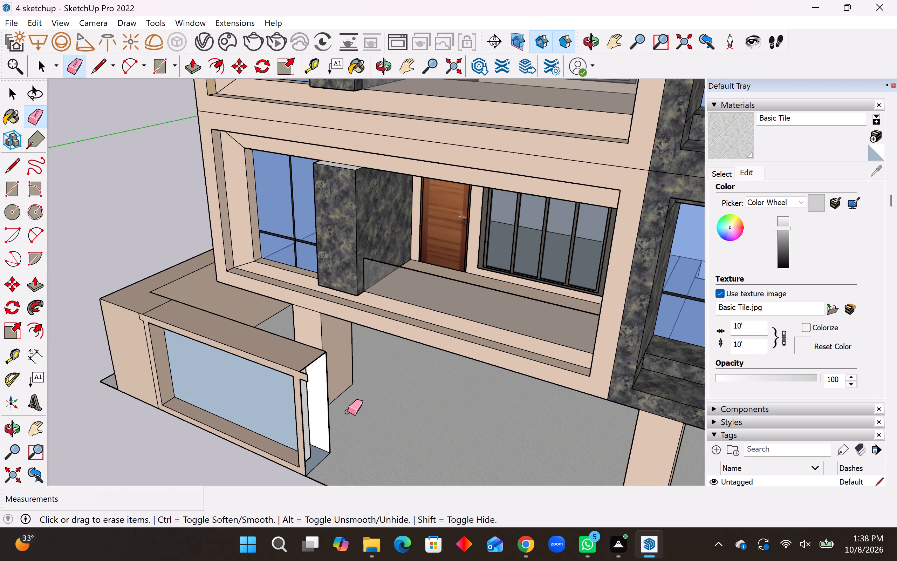
scroll(348, 412, down, 2)
middle_drag(293, 360, 165, 361)
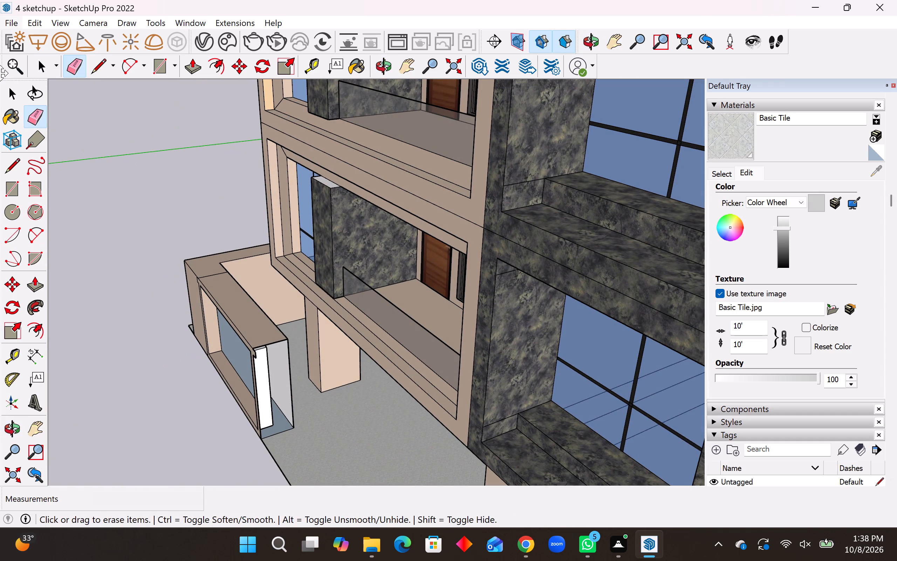
click(12, 193)
scroll(253, 383, up, 7)
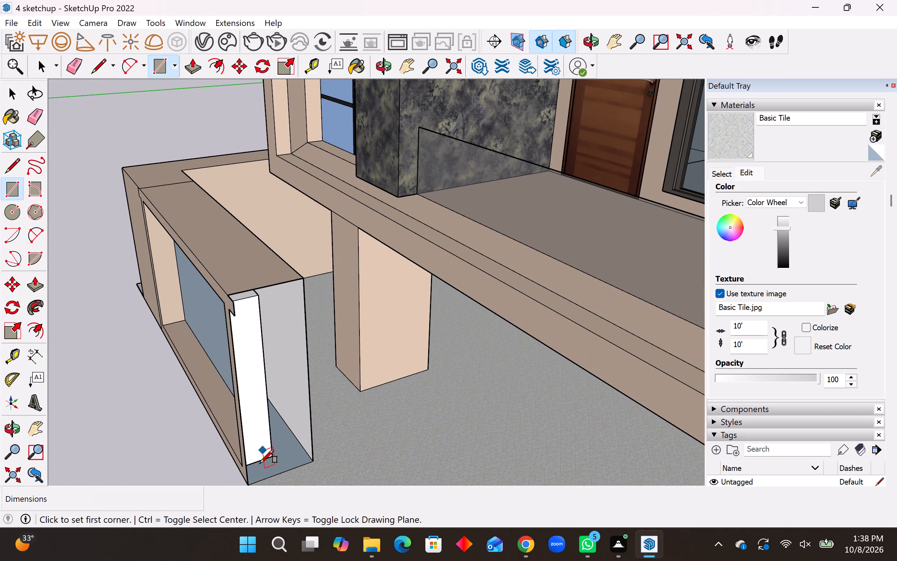
click(253, 482)
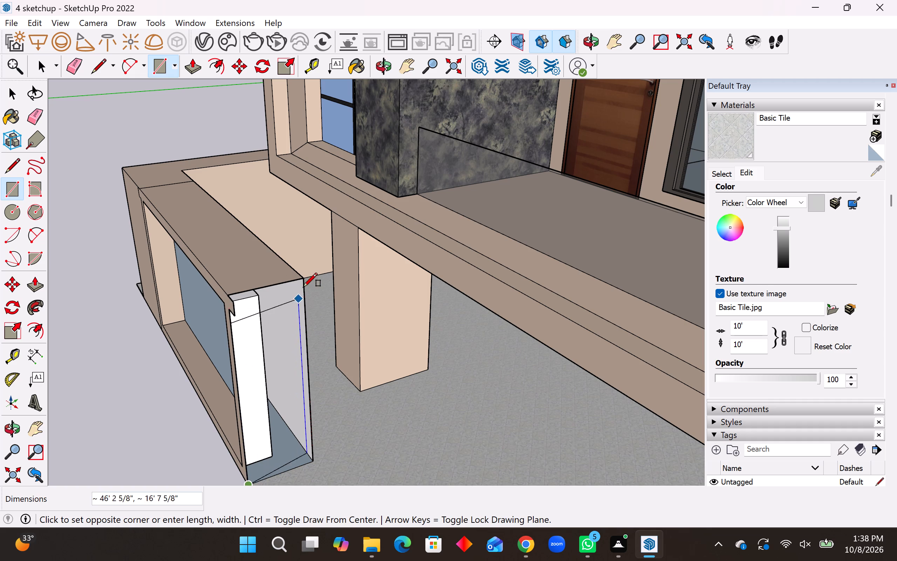
click(305, 277)
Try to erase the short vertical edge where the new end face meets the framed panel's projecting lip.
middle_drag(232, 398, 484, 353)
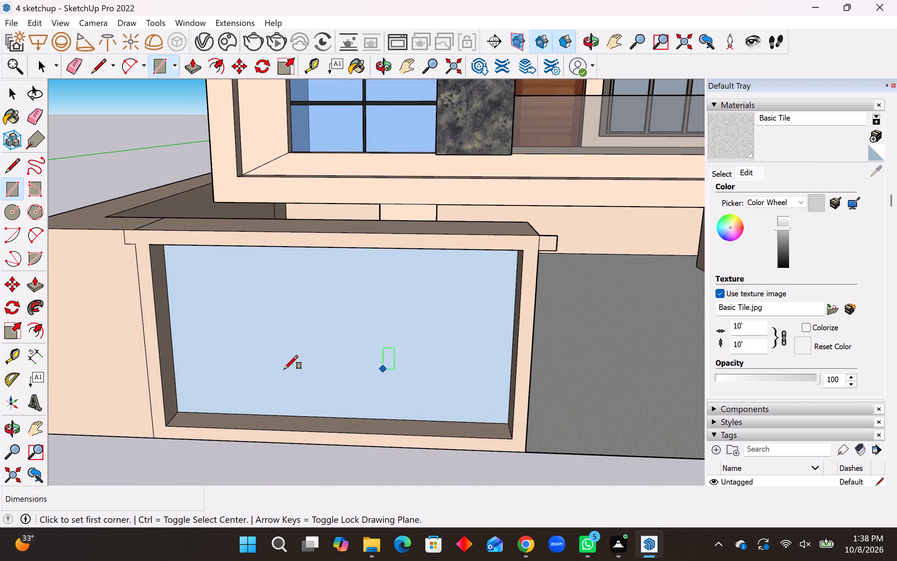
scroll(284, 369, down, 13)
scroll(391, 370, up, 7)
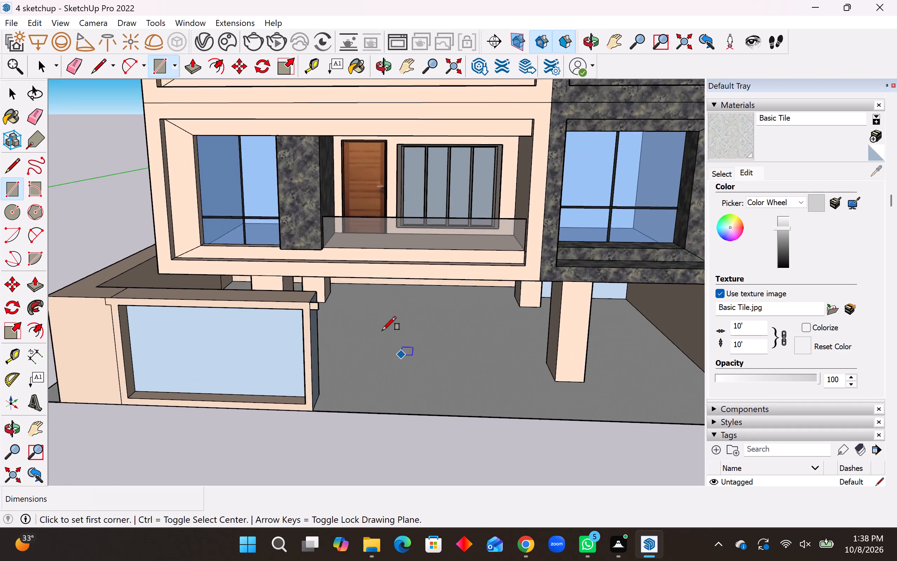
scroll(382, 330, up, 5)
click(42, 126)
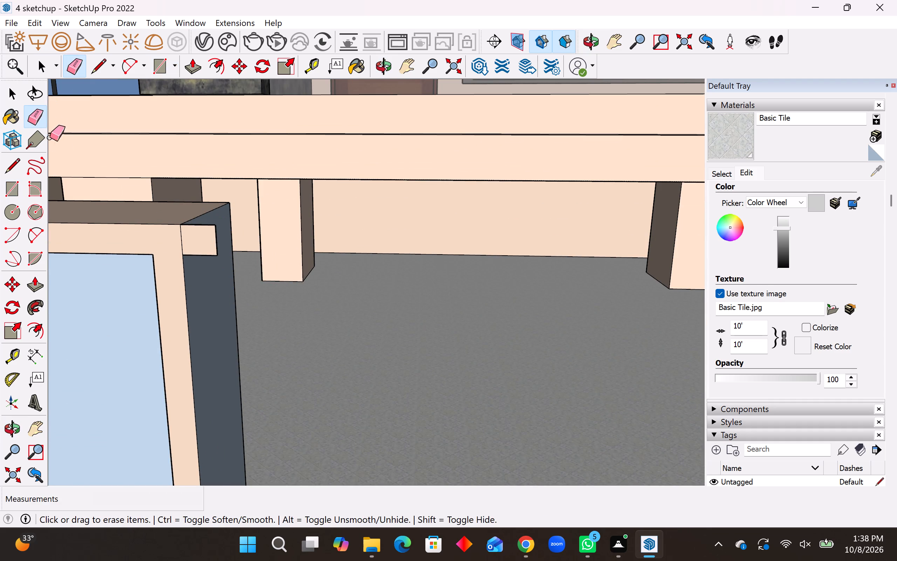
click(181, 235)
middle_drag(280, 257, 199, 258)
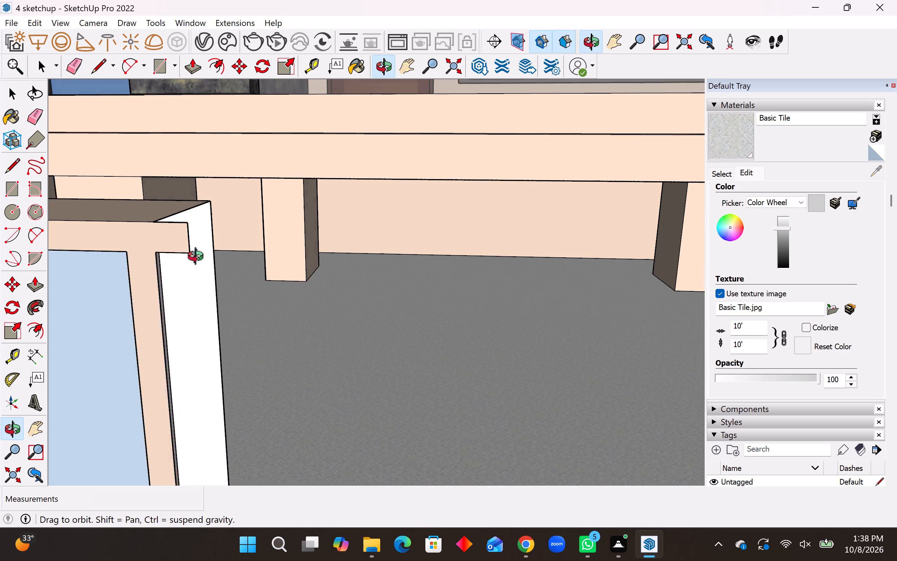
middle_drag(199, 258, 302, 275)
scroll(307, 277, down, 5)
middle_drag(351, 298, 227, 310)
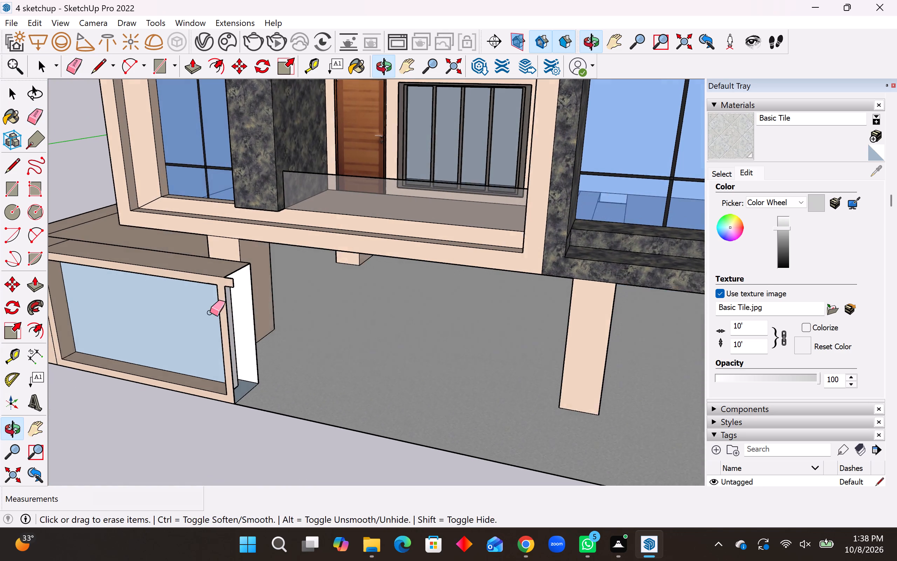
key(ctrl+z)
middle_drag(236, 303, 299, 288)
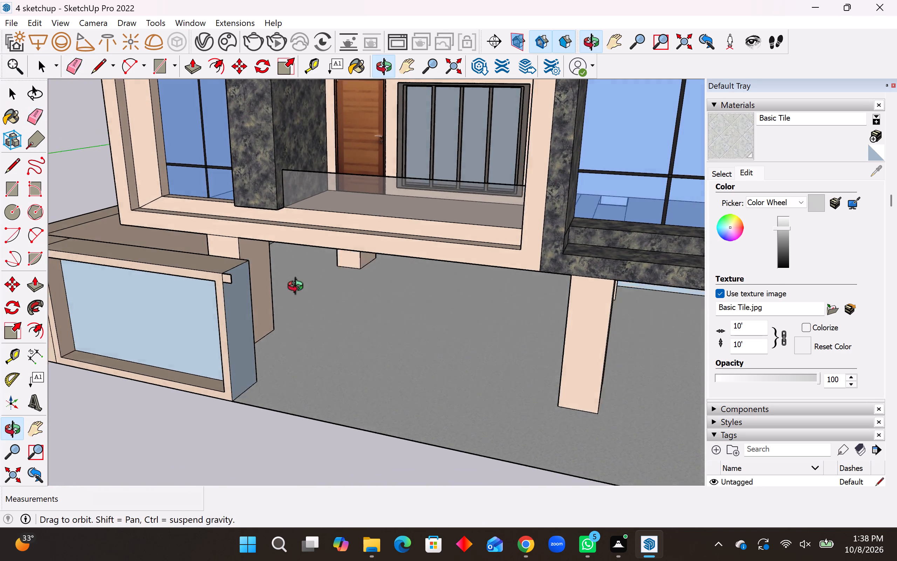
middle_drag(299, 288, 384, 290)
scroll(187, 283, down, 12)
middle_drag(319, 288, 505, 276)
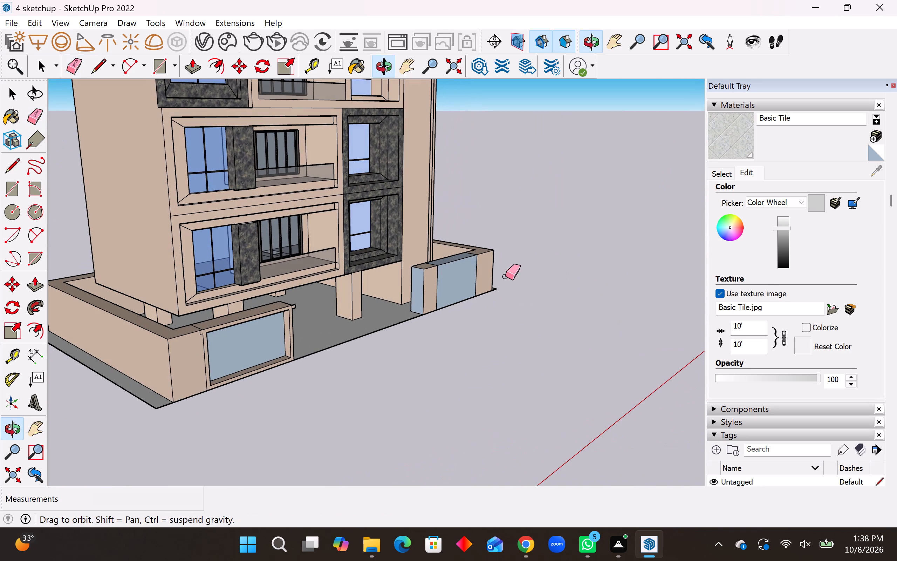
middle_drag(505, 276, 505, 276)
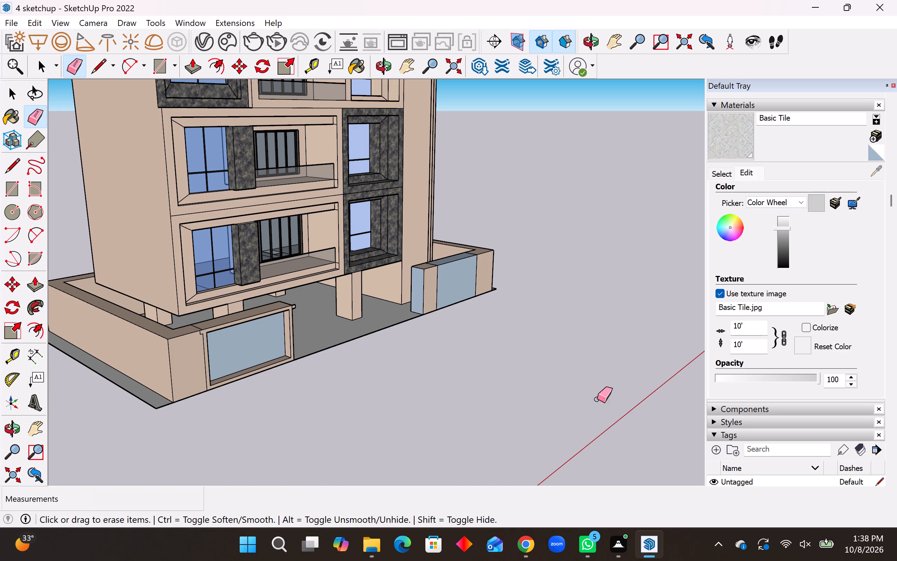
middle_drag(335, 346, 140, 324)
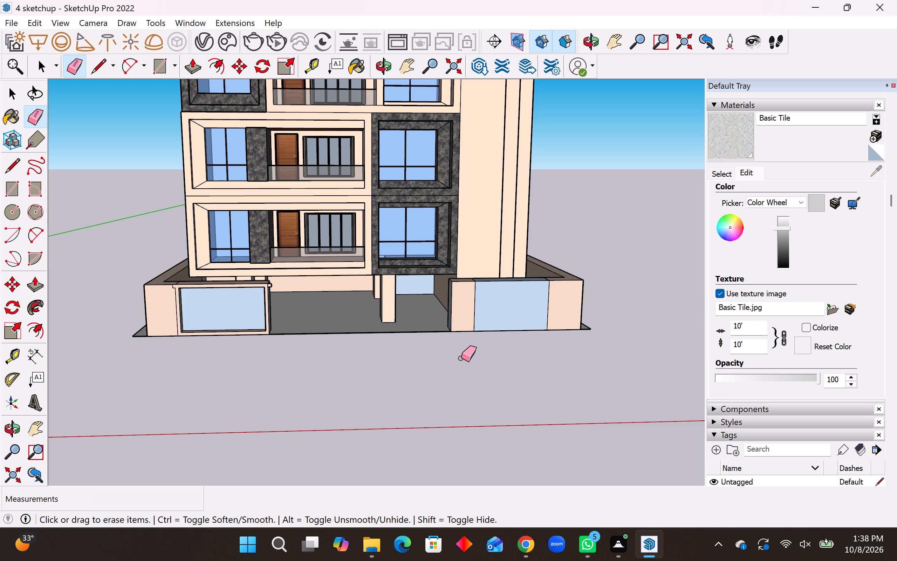
Switch to Chrome and search the 3D Warehouse models for "gate".
click(531, 548)
click(566, 108)
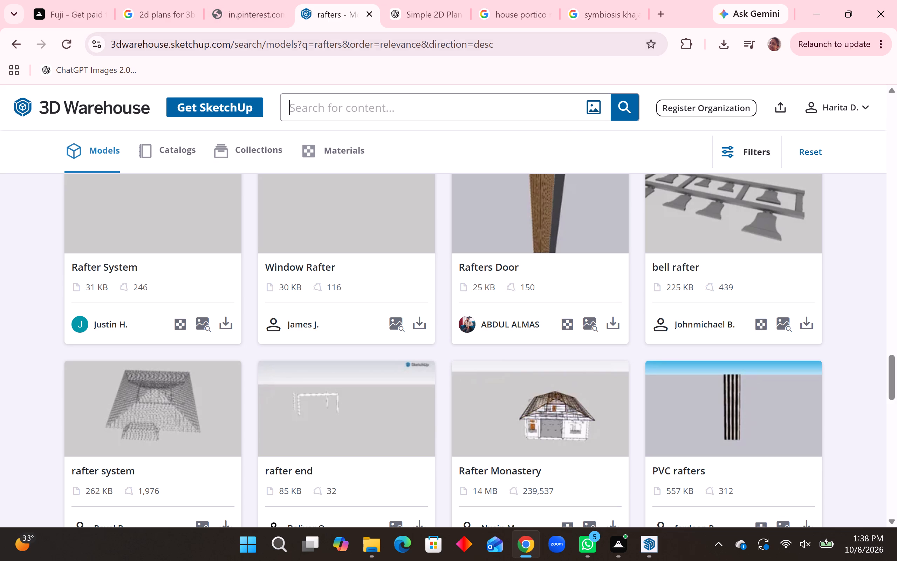
text(gate)
key(Return)
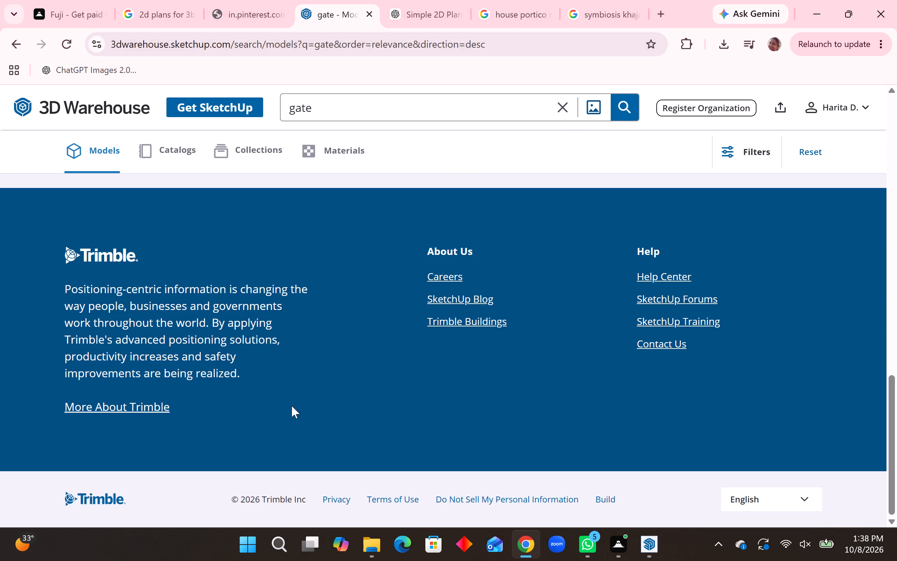
Browse the 3D Warehouse gate models and compare designs for the building's gateway.
scroll(333, 385, up, 14)
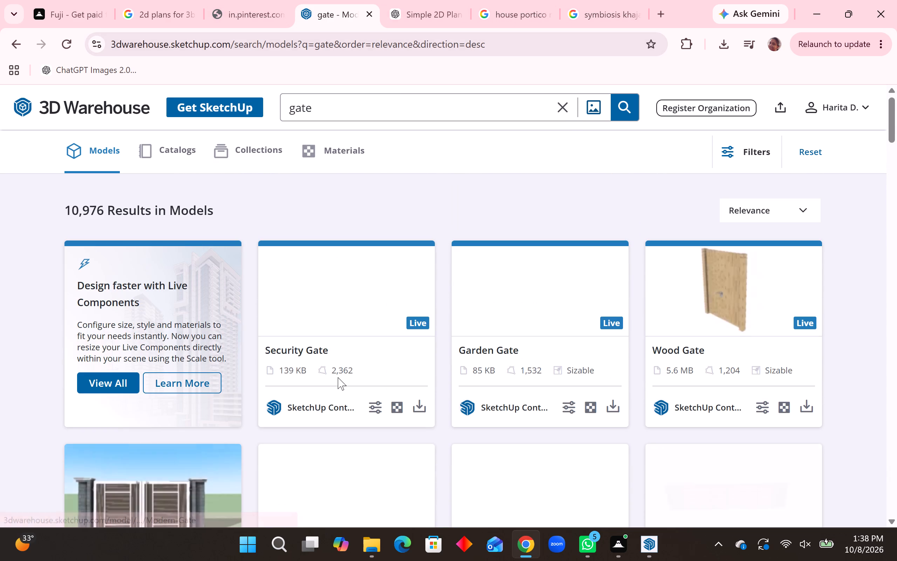
scroll(338, 377, down, 3)
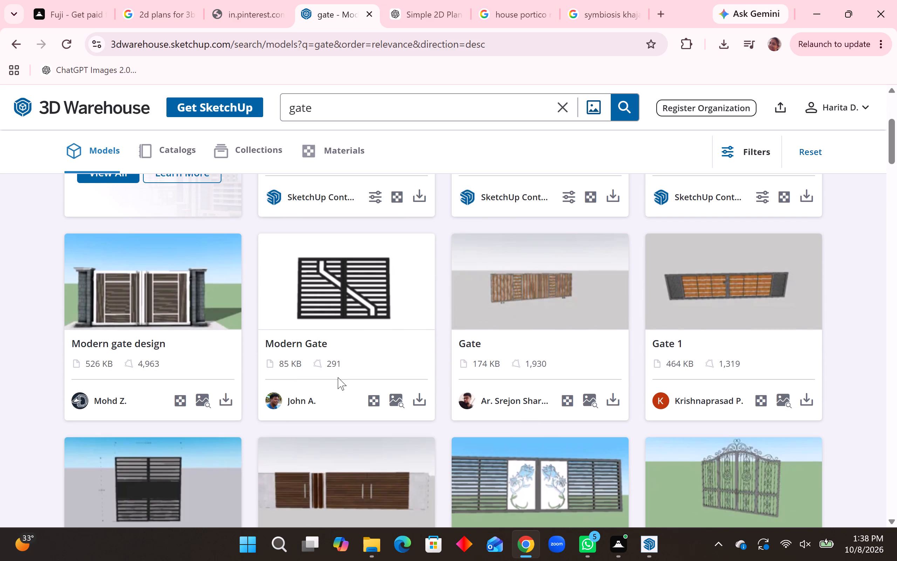
scroll(338, 377, down, 3)
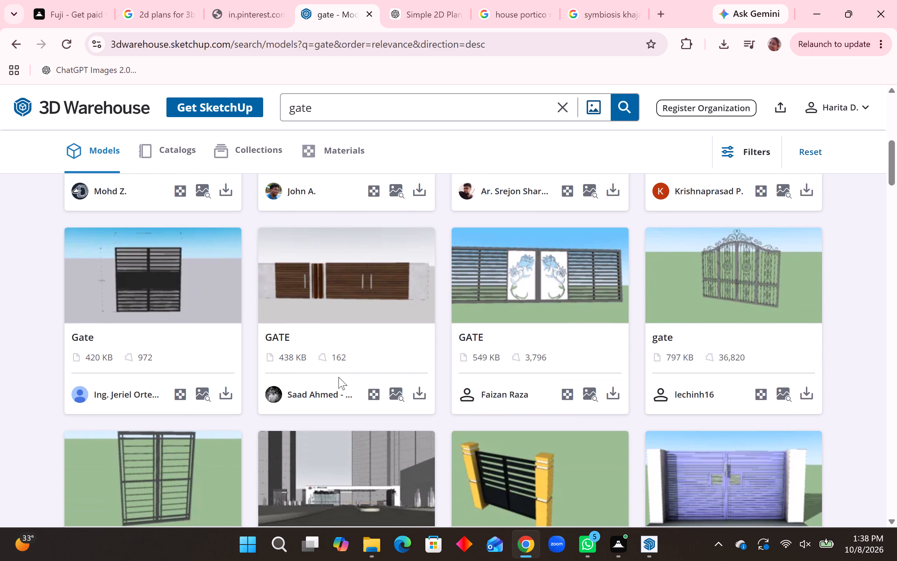
scroll(367, 360, down, 5)
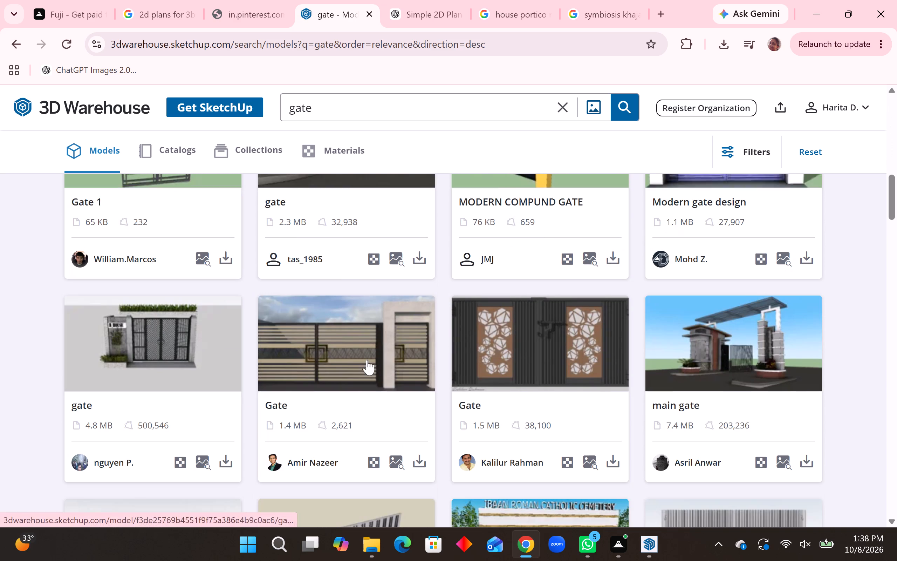
scroll(372, 358, down, 6)
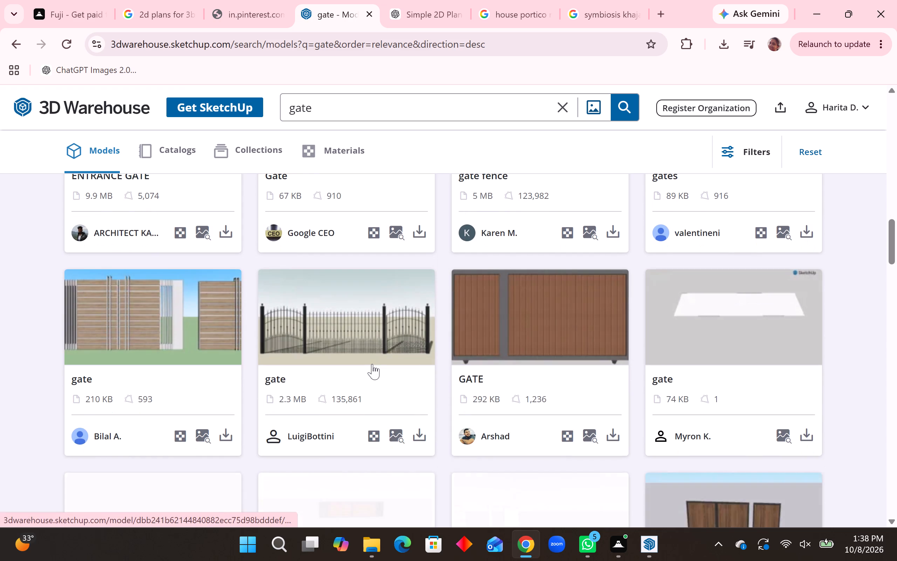
scroll(380, 321, down, 3)
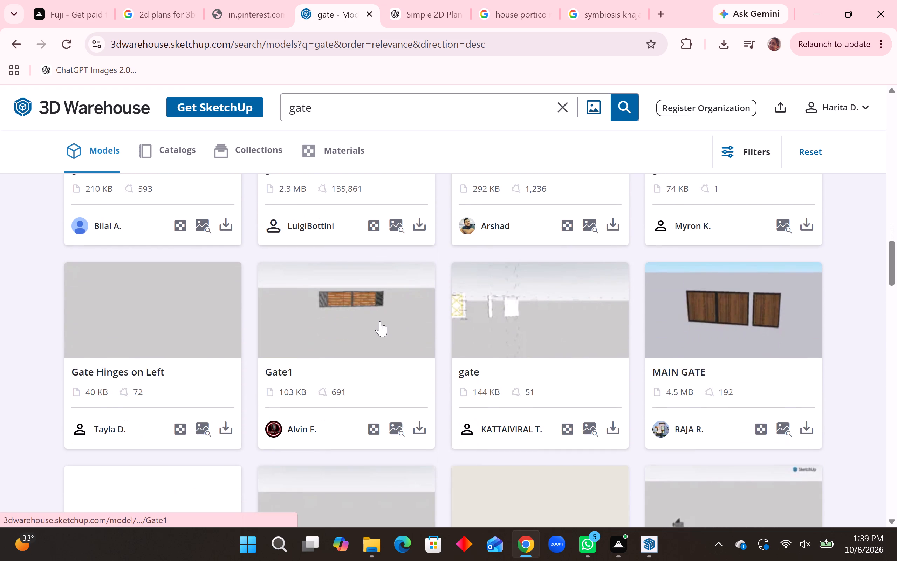
scroll(380, 321, down, 8)
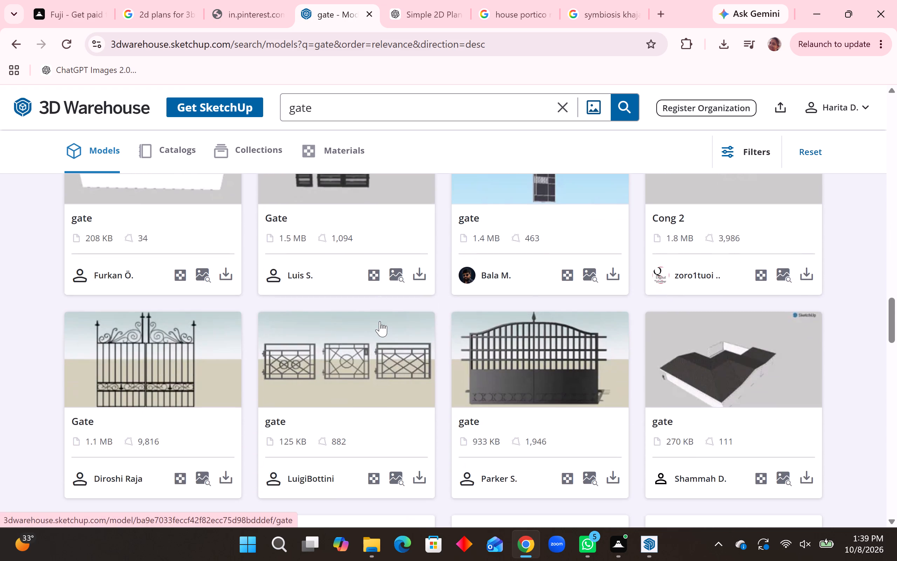
scroll(380, 321, down, 3)
scroll(380, 321, up, 12)
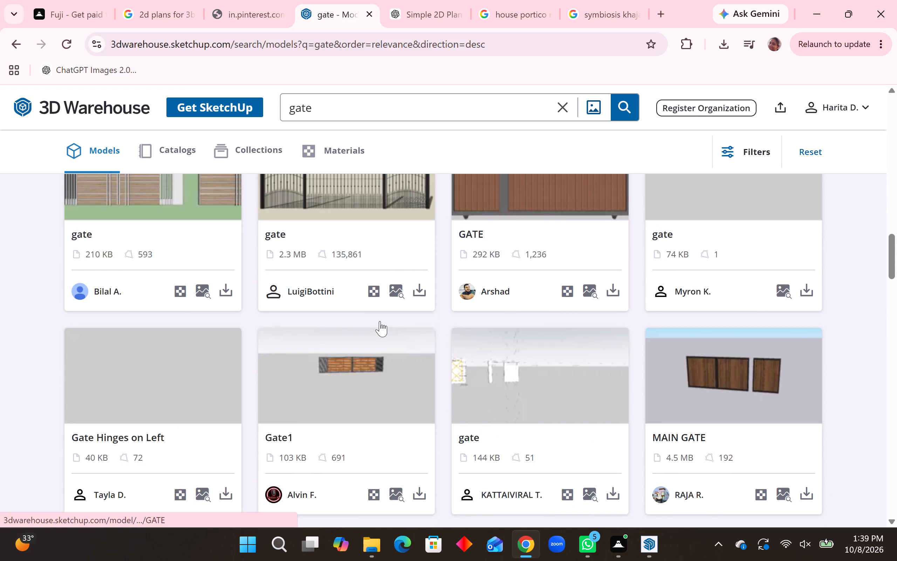
scroll(380, 321, up, 12)
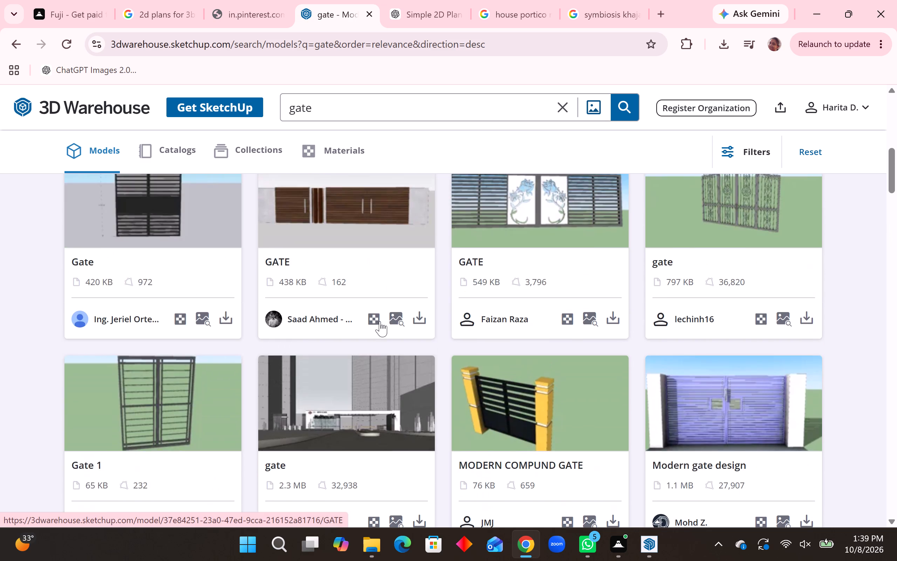
scroll(380, 321, up, 8)
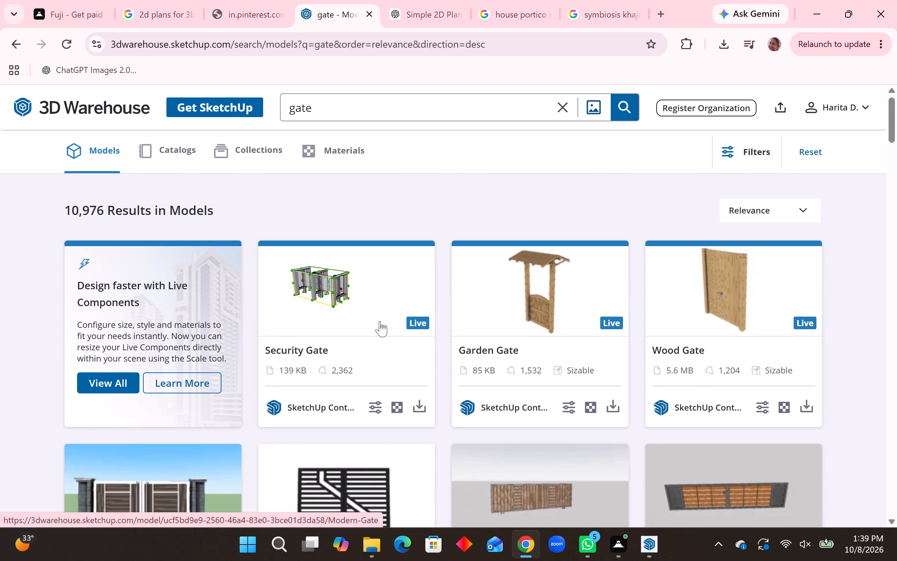
scroll(380, 324, down, 3)
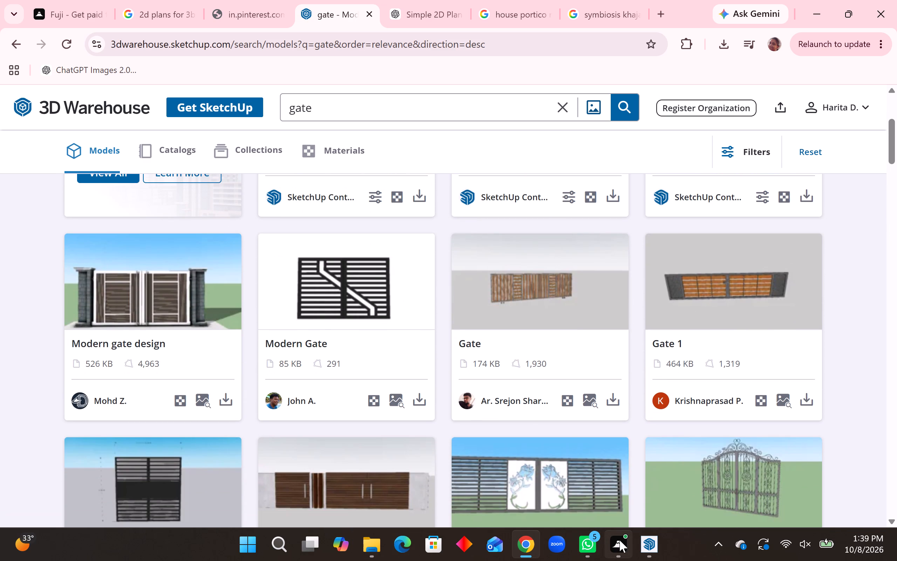
Switch to SketchUp, import the "gate (1)" model from Downloads, and place it on the ground in front of the building.
click(641, 537)
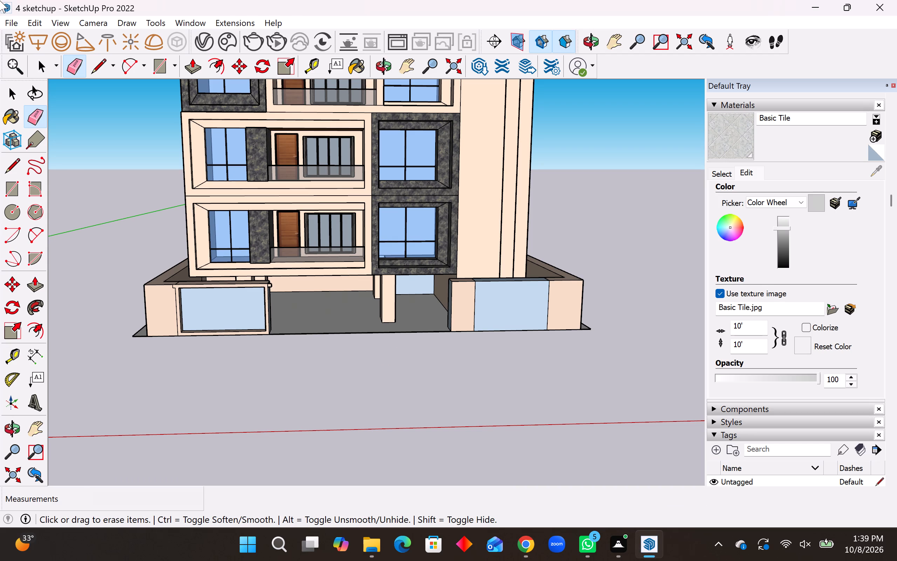
click(5, 22)
click(37, 258)
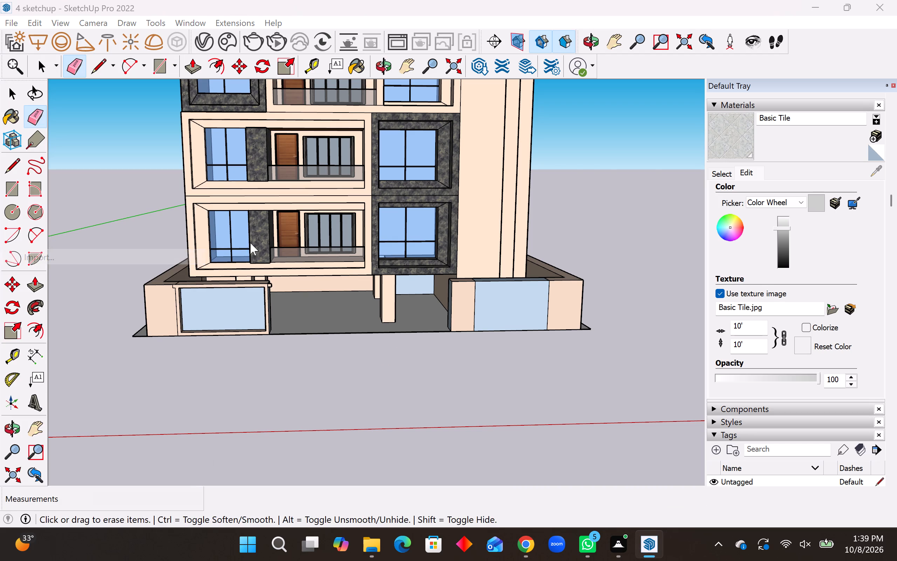
scroll(436, 250, down, 2)
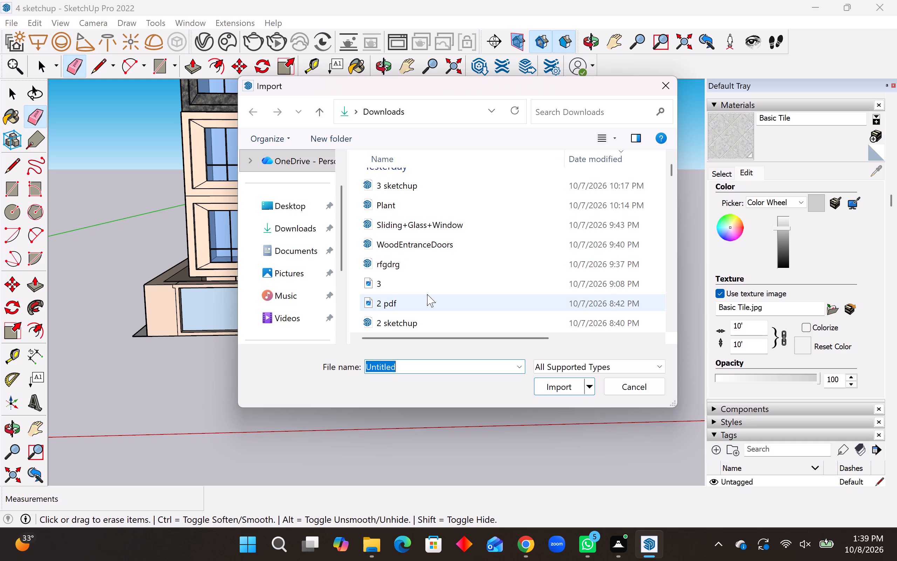
scroll(427, 294, down, 3)
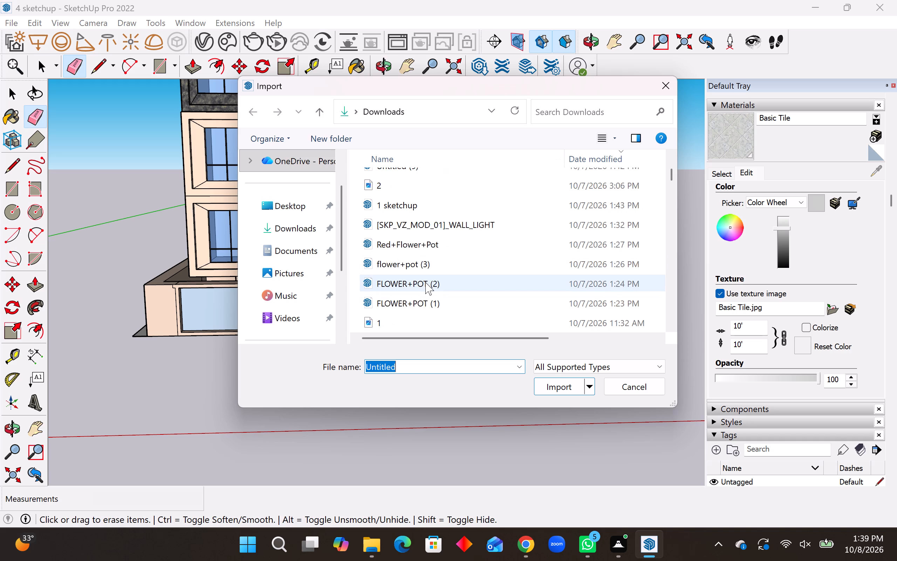
scroll(425, 282, down, 6)
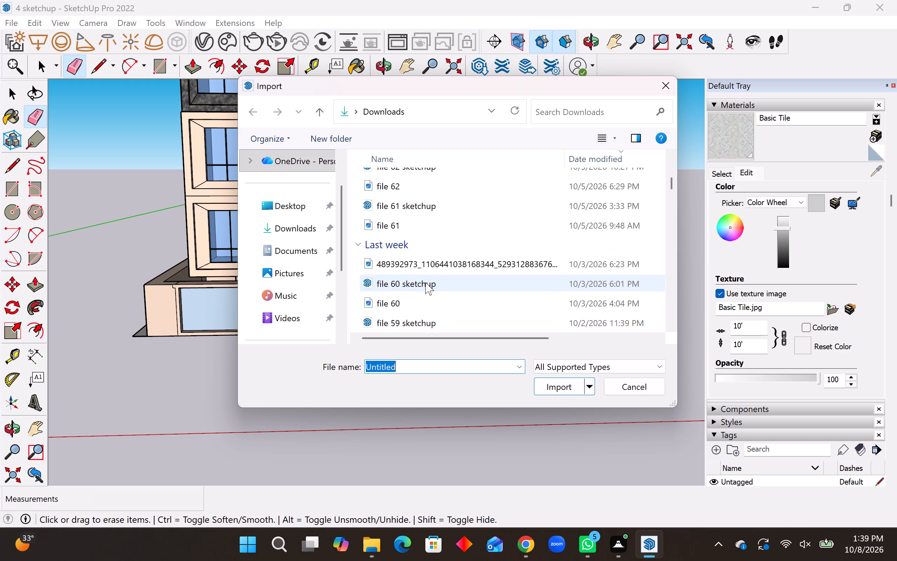
scroll(425, 282, down, 5)
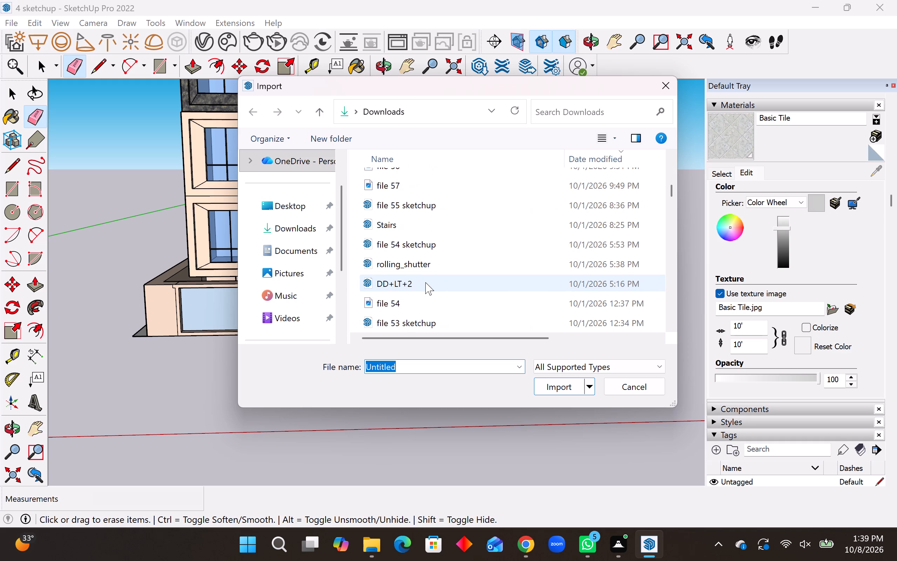
scroll(425, 282, down, 4)
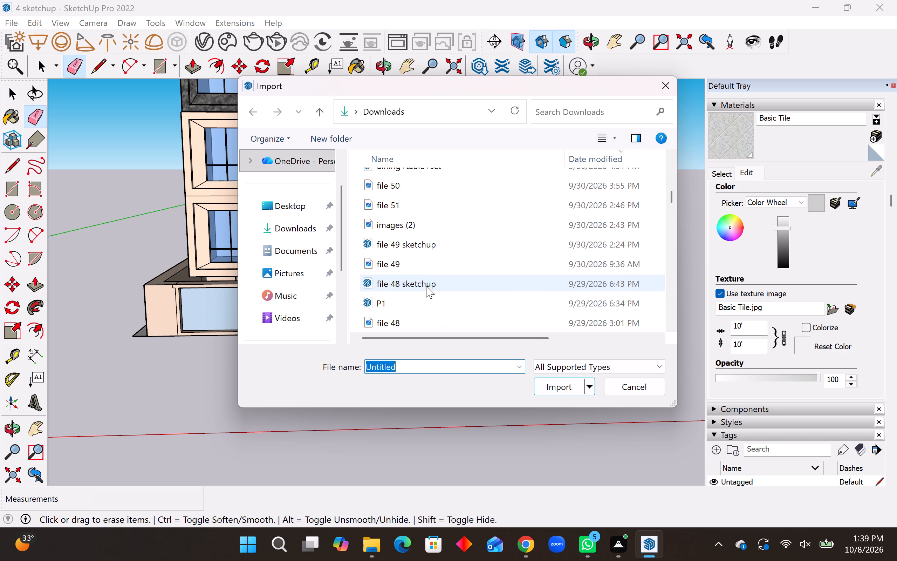
scroll(426, 286, down, 4)
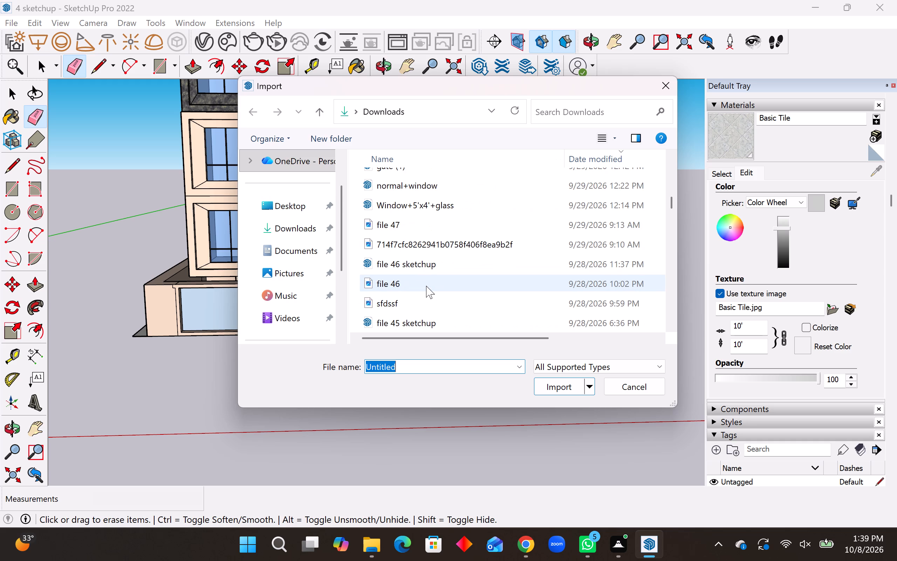
scroll(426, 286, up, 1)
scroll(426, 286, down, 1)
scroll(426, 286, up, 1)
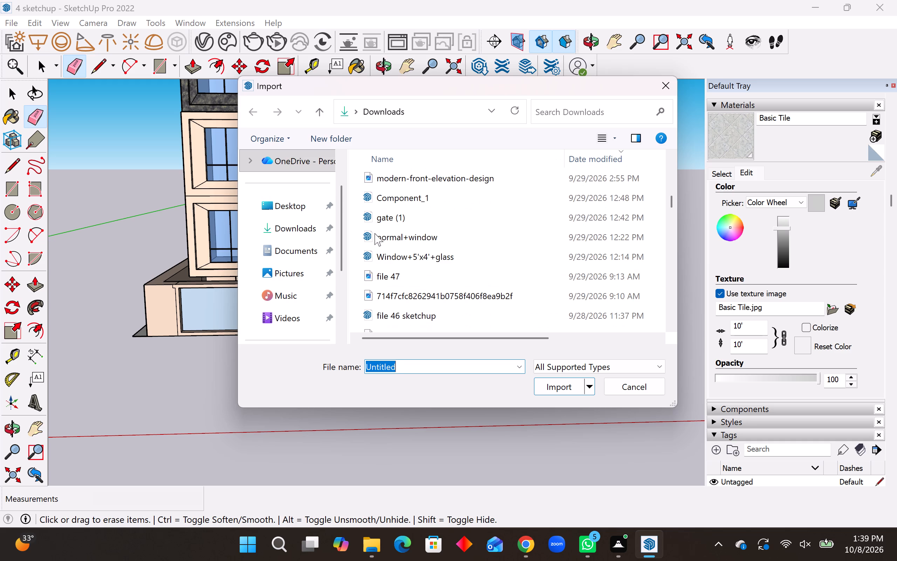
click(388, 217)
click(543, 391)
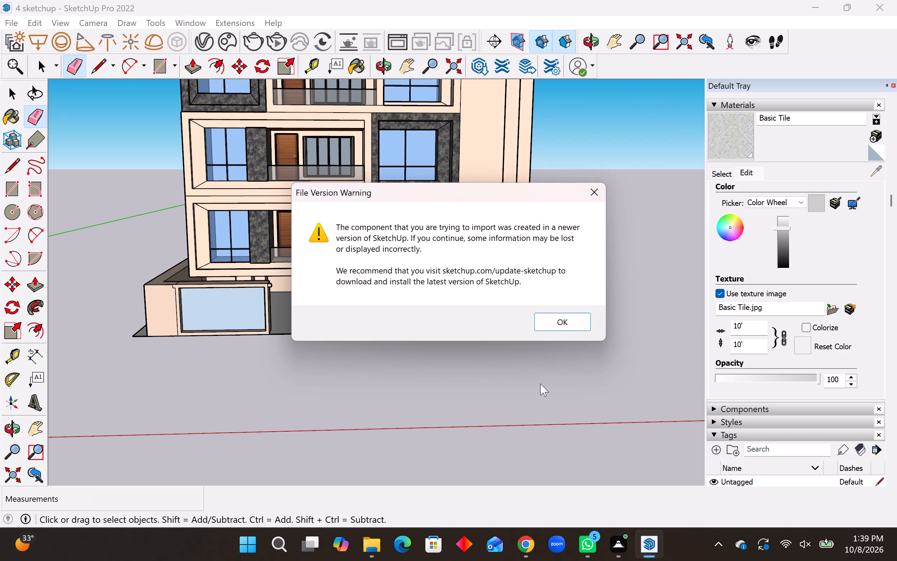
click(598, 198)
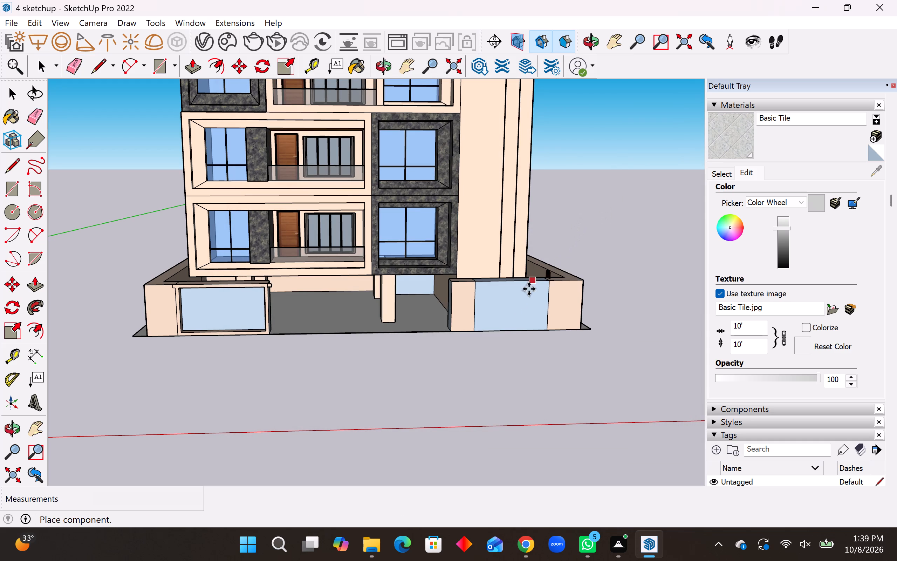
click(440, 385)
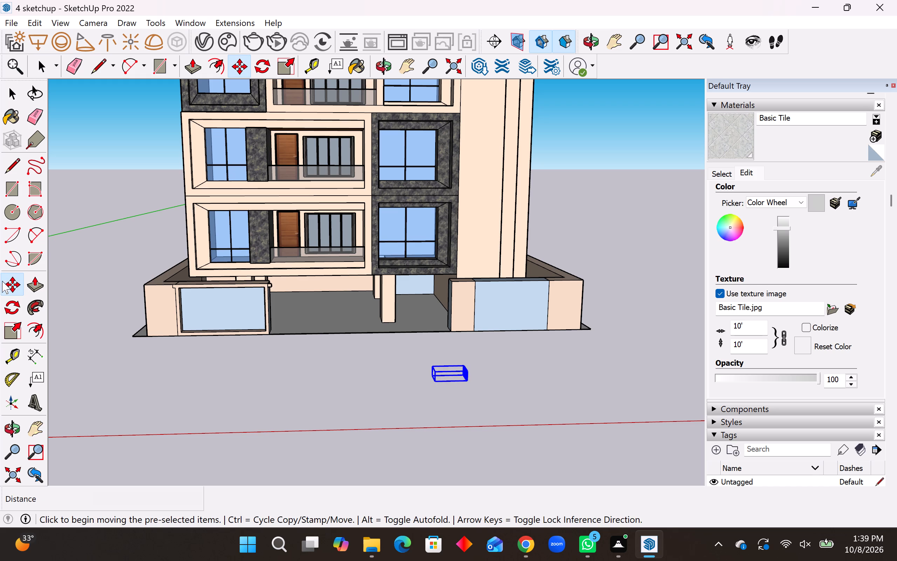
Rotate the imported gate about a quarter turn on the ground plane so it runs parallel to the front wall.
click(4, 306)
click(335, 399)
click(393, 396)
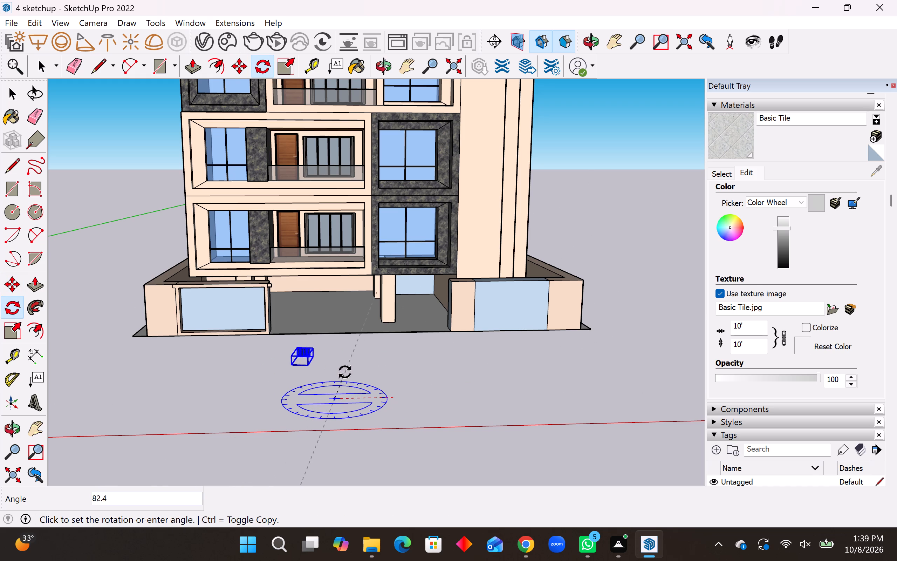
click(335, 375)
scroll(246, 371, up, 9)
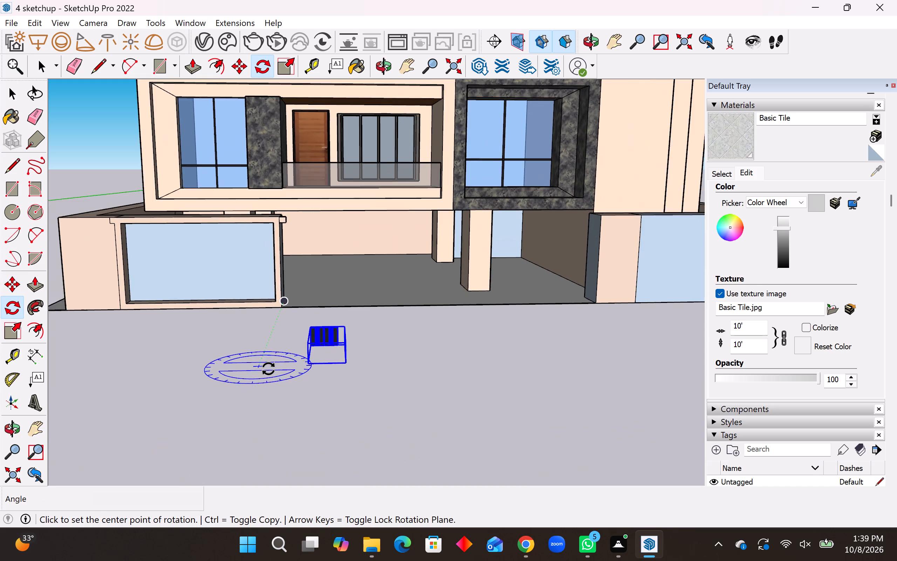
scroll(268, 369, up, 3)
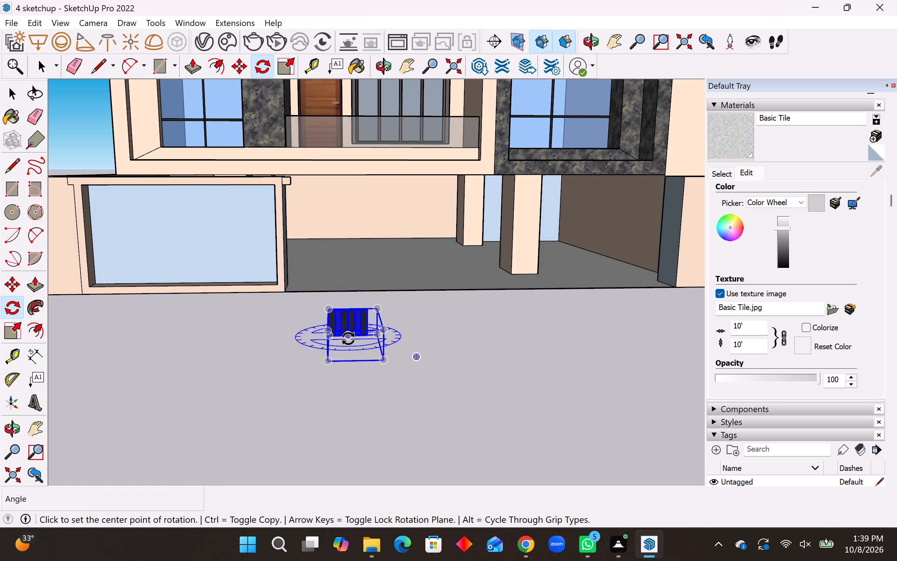
Explode the imported gate component to separate the gate from the stray geometry in its oversized bounding box.
key(space)
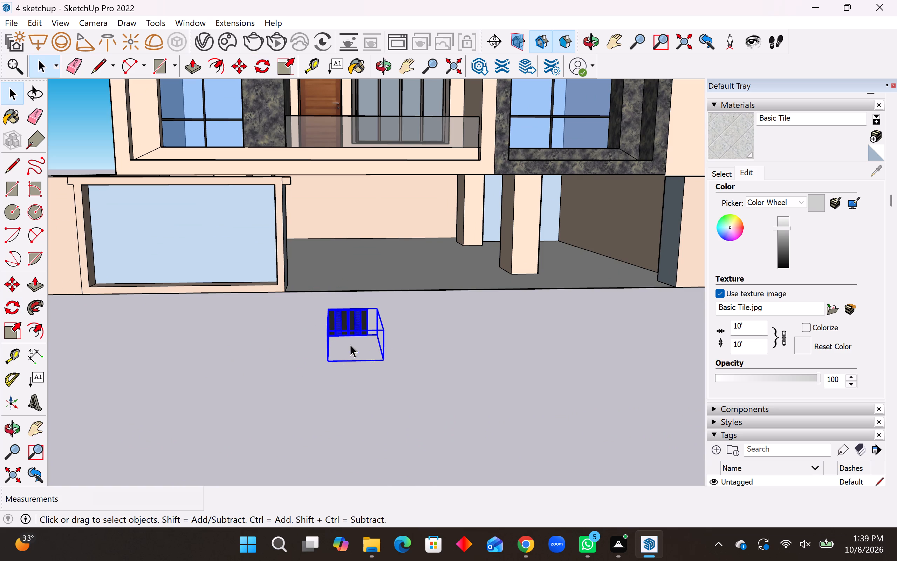
right_click(350, 338)
click(384, 253)
click(329, 426)
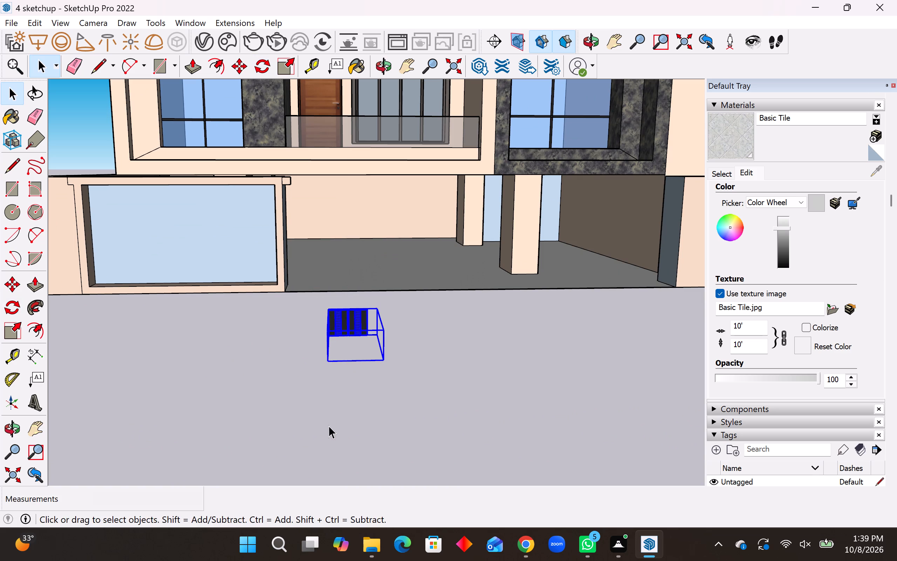
click(358, 321)
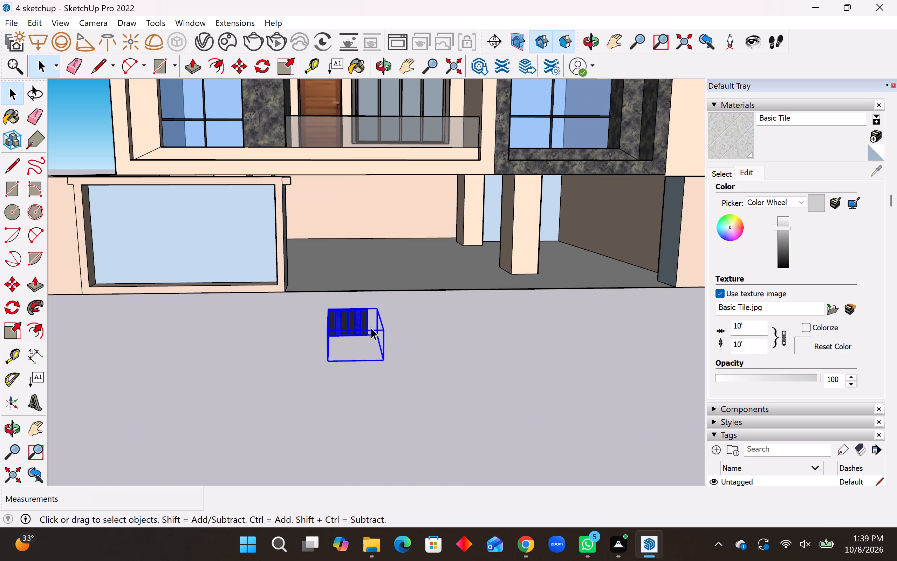
right_click(370, 330)
click(367, 411)
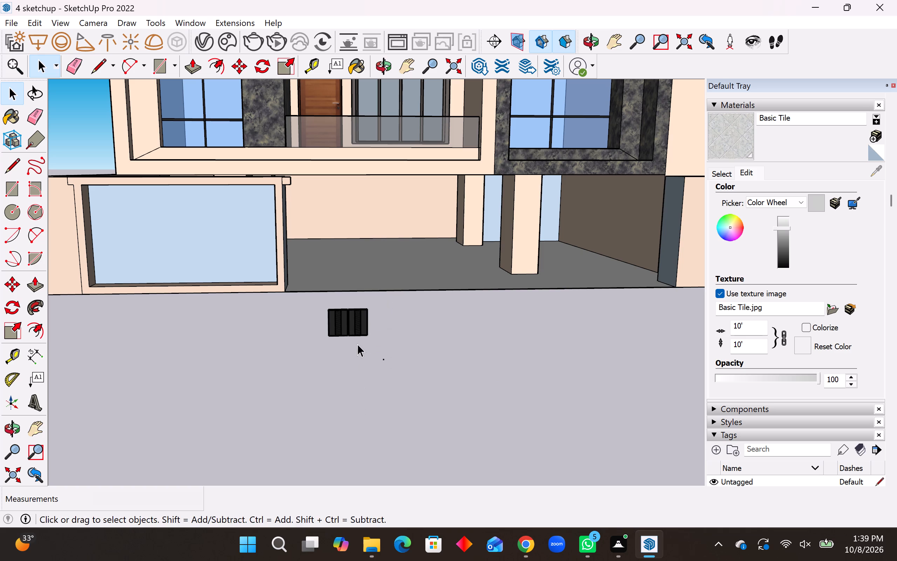
scroll(345, 322, up, 10)
click(358, 332)
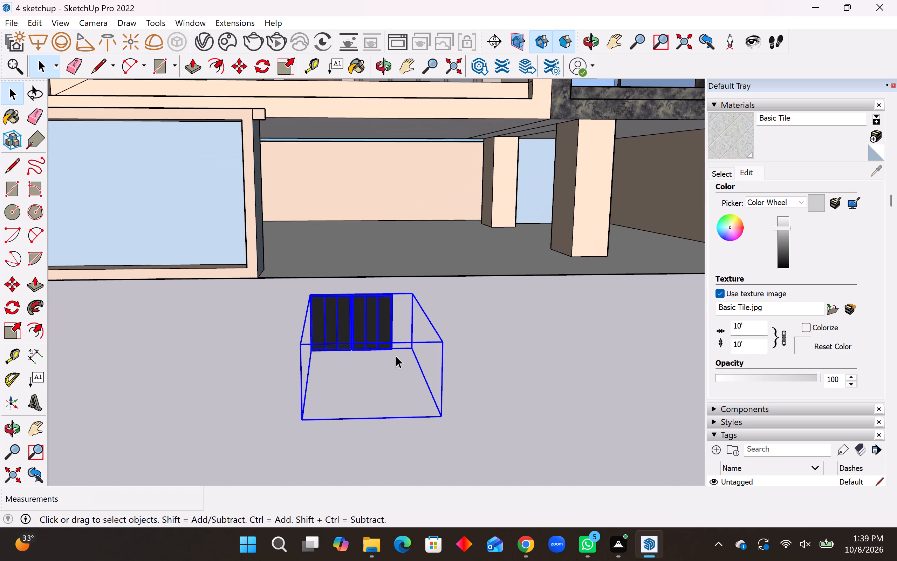
right_click(369, 336)
click(432, 151)
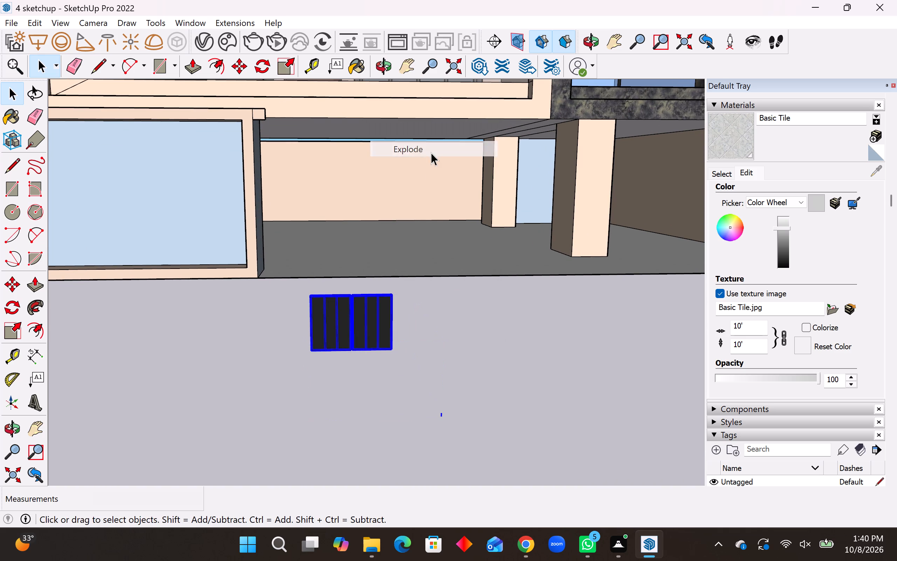
click(453, 333)
Examine the exploded gate from its front and back to see which side faces the street.
scroll(373, 331, up, 5)
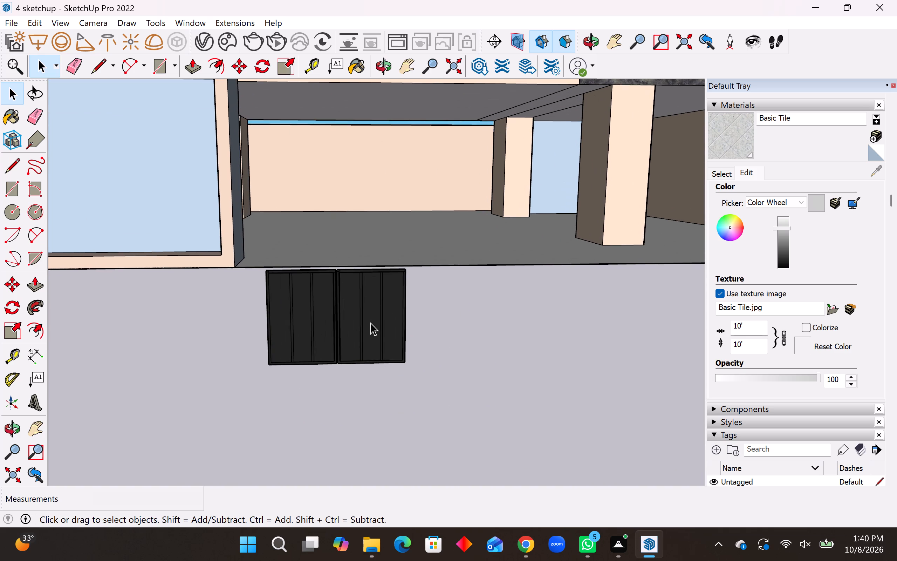
middle_drag(370, 323, 364, 281)
scroll(356, 374, up, 3)
middle_drag(353, 330, 405, 353)
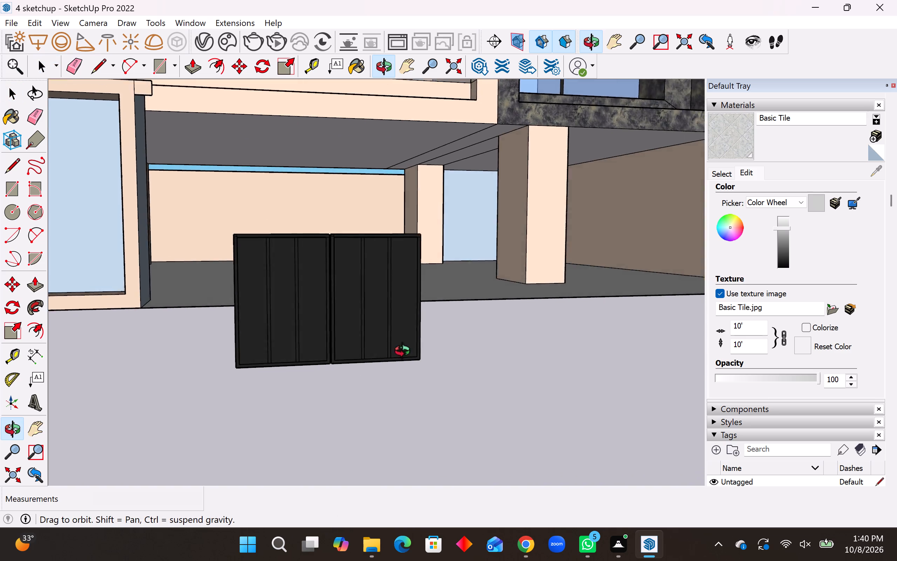
middle_drag(405, 353, 418, 472)
middle_drag(265, 268, 805, 257)
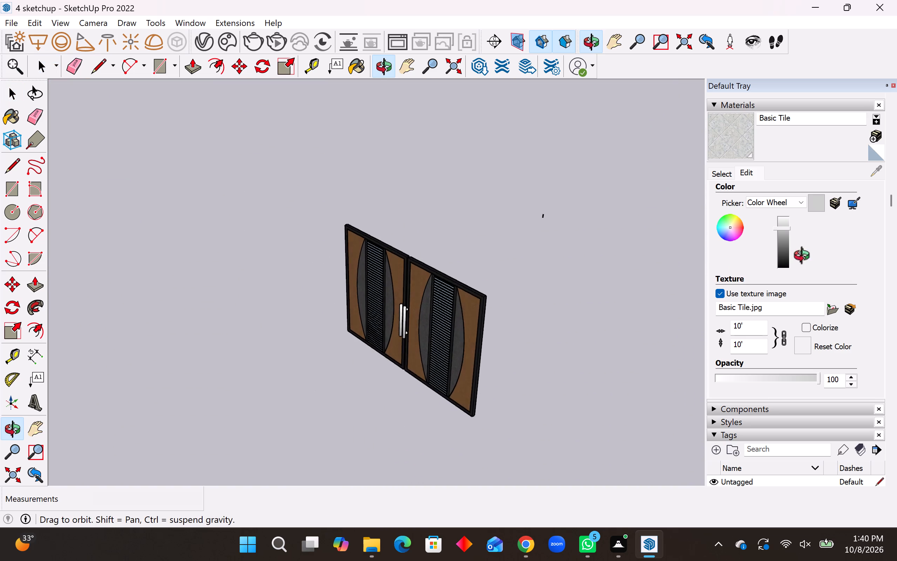
middle_drag(805, 257, 806, 257)
middle_drag(606, 305, 197, 305)
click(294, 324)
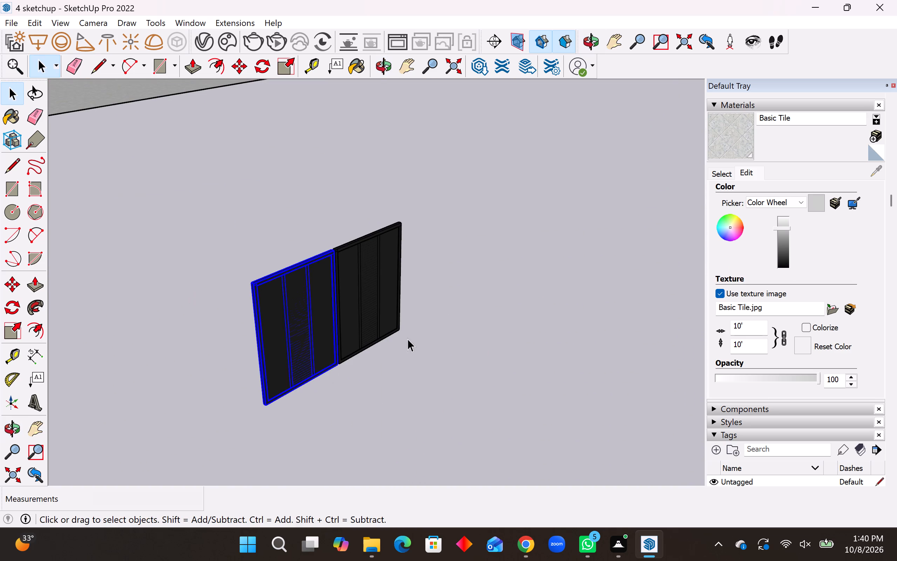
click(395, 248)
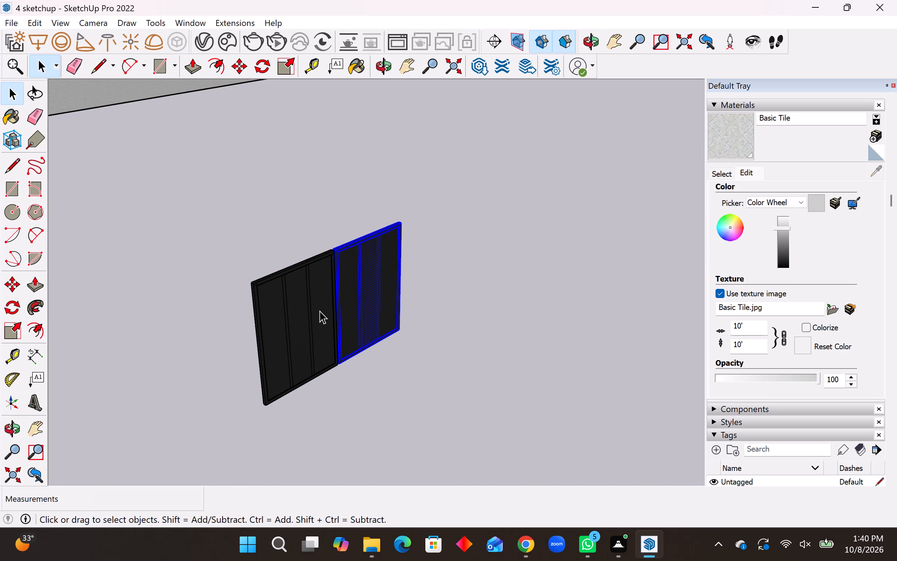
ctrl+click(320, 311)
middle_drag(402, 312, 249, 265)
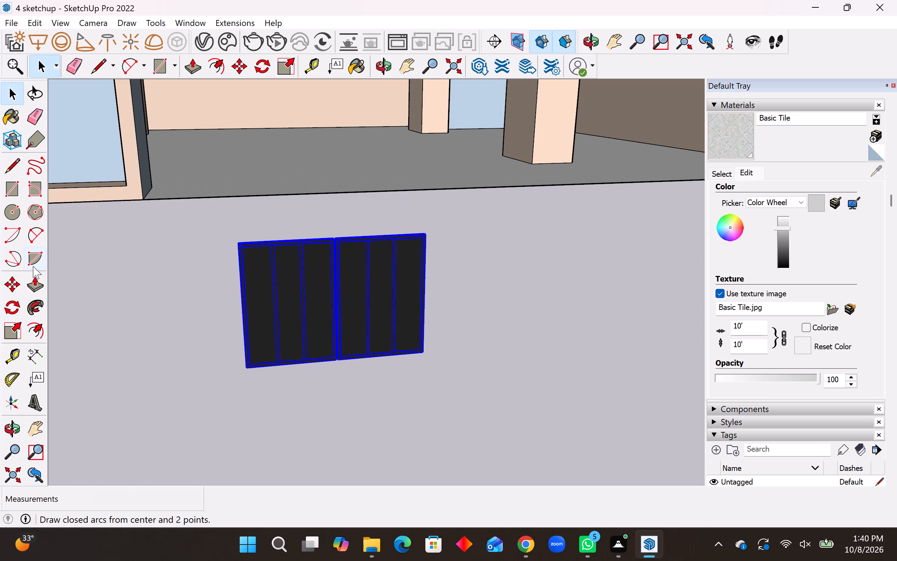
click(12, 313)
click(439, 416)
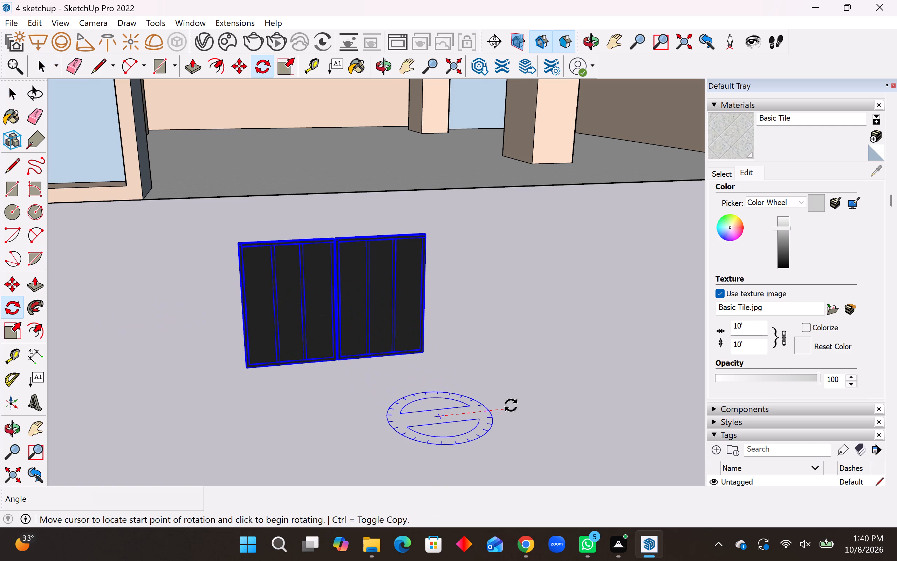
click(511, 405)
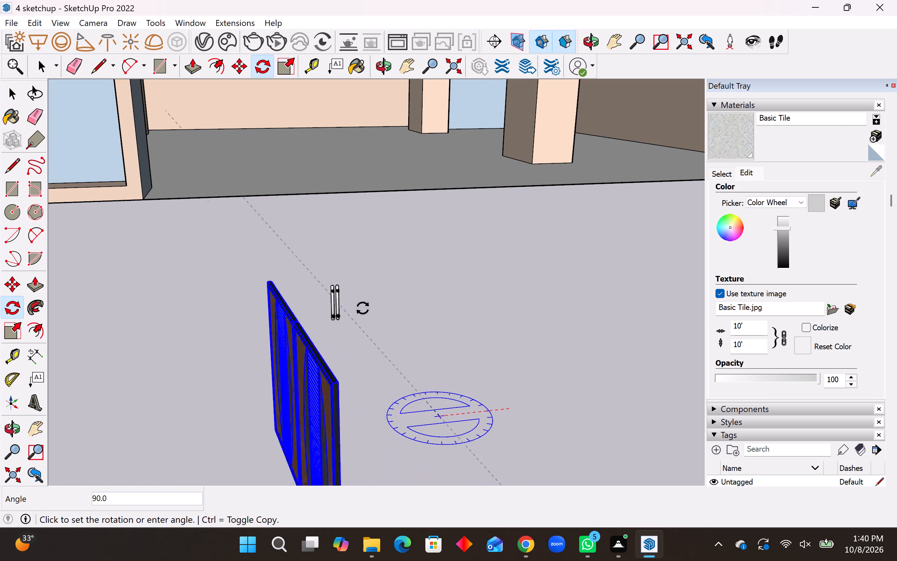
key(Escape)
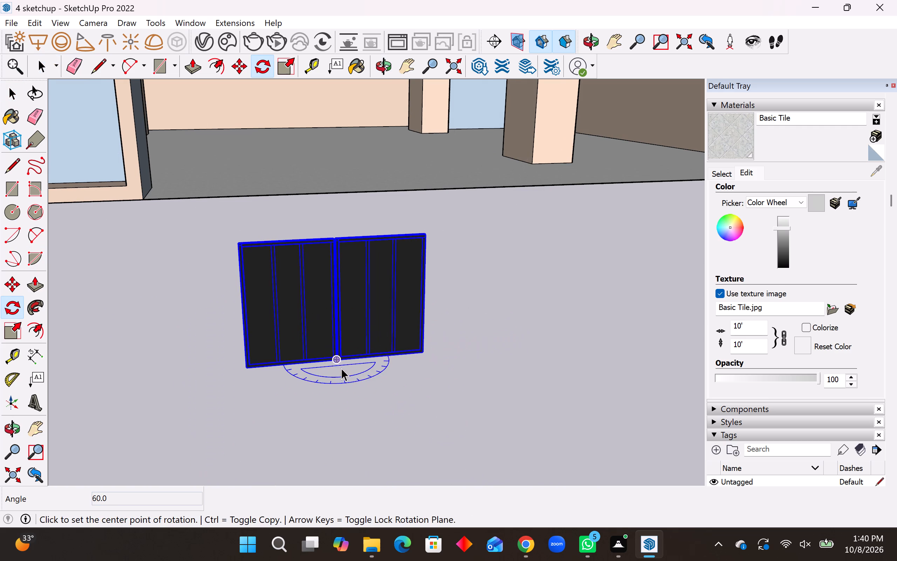
Select both gate leaves together with their handles and make them one group.
key(space)
middle_drag(370, 332, 389, 440)
middle_click(389, 445)
drag(477, 199, 179, 414)
right_click(275, 276)
click(328, 363)
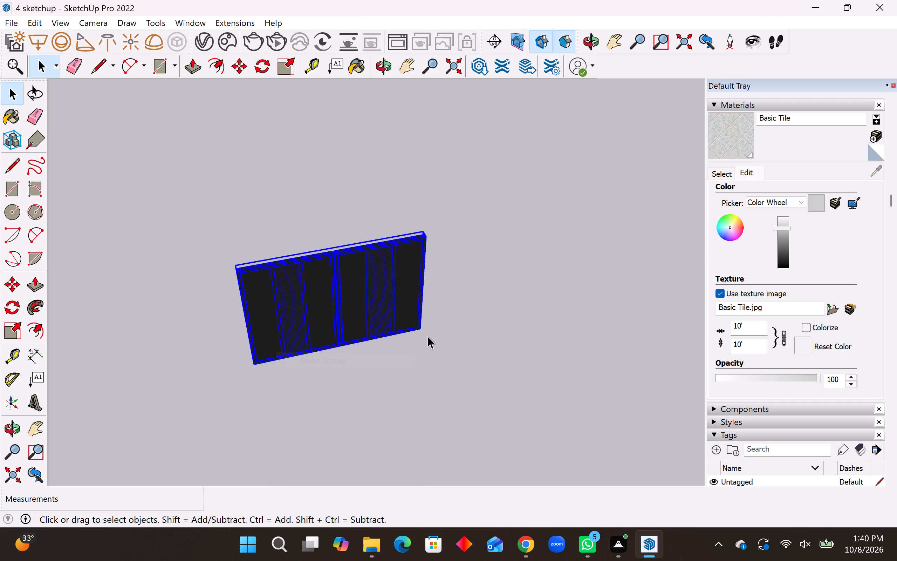
Rotate the gate group about half a turn on the ground plane so the wooden side with the handles faces outward.
middle_drag(421, 322, 335, 196)
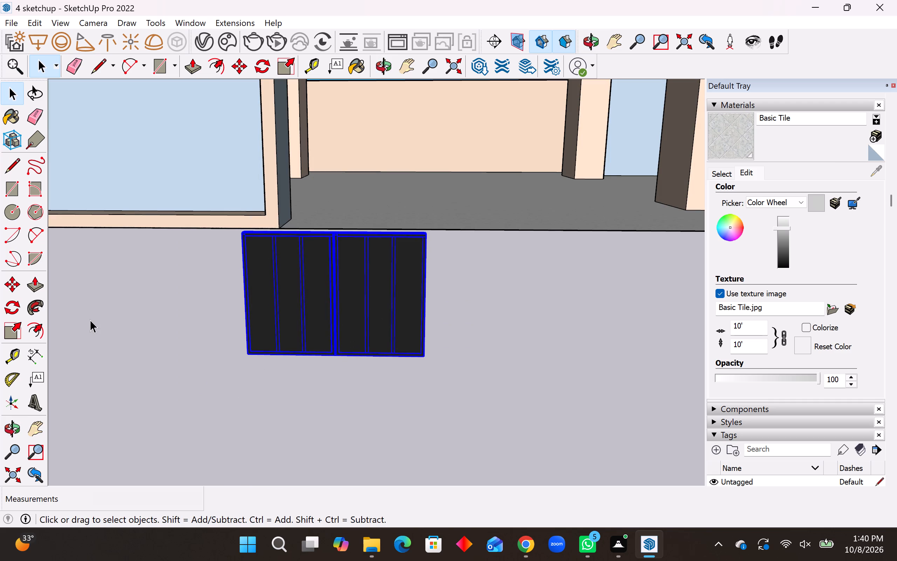
click(6, 305)
click(417, 400)
click(500, 400)
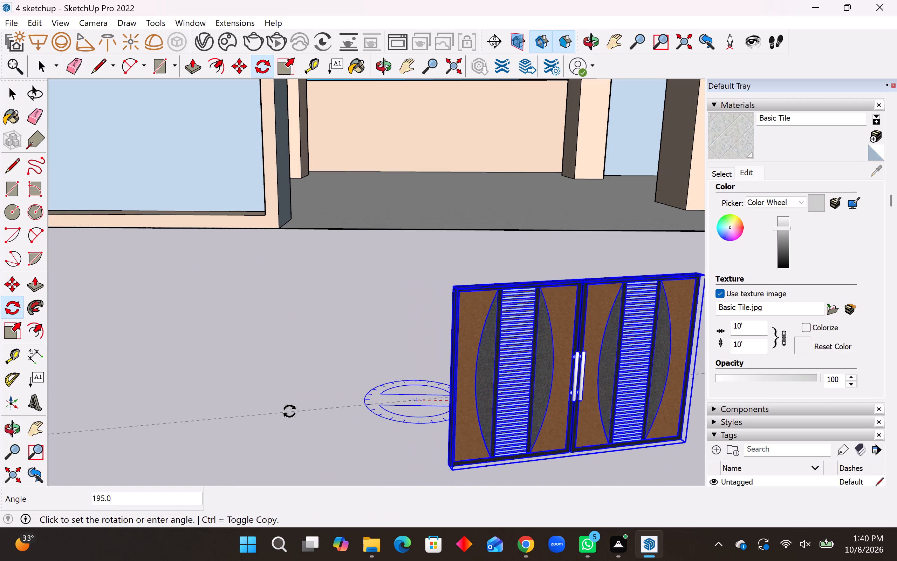
click(286, 403)
Move the gate group to the gateway, placing its lower corner at the base of the beige pier beside the opening.
scroll(271, 380, down, 10)
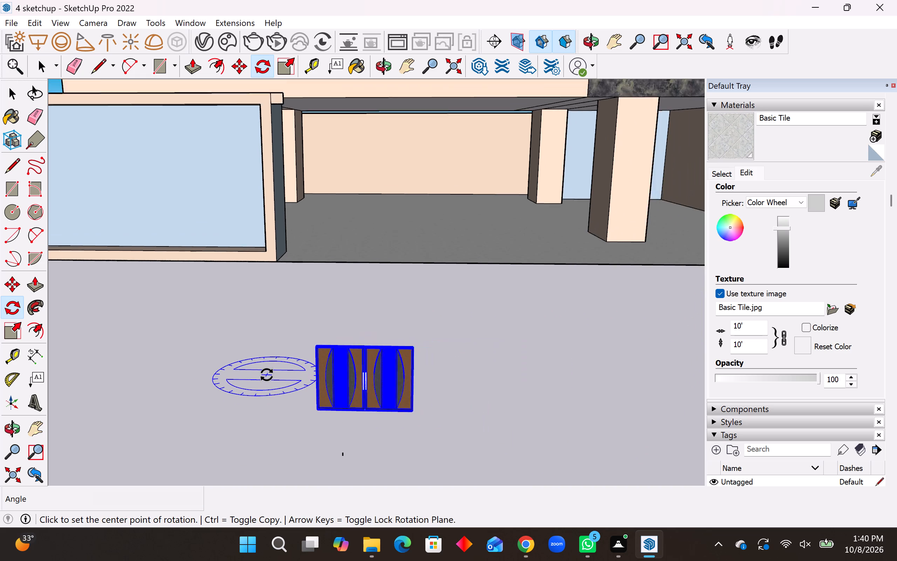
scroll(267, 375, down, 2)
scroll(318, 429, up, 3)
key(m)
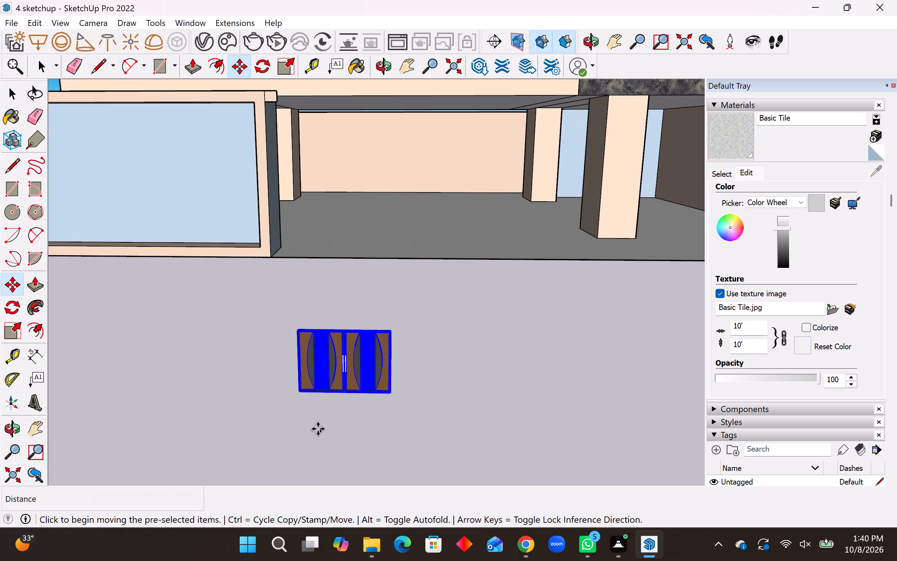
scroll(358, 428, up, 4)
click(405, 383)
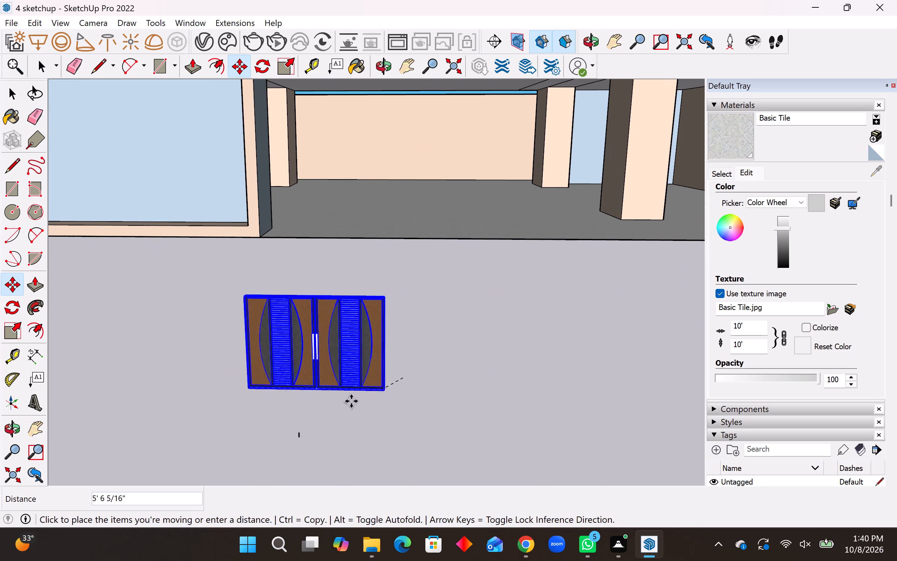
scroll(349, 401, down, 20)
scroll(449, 311, up, 5)
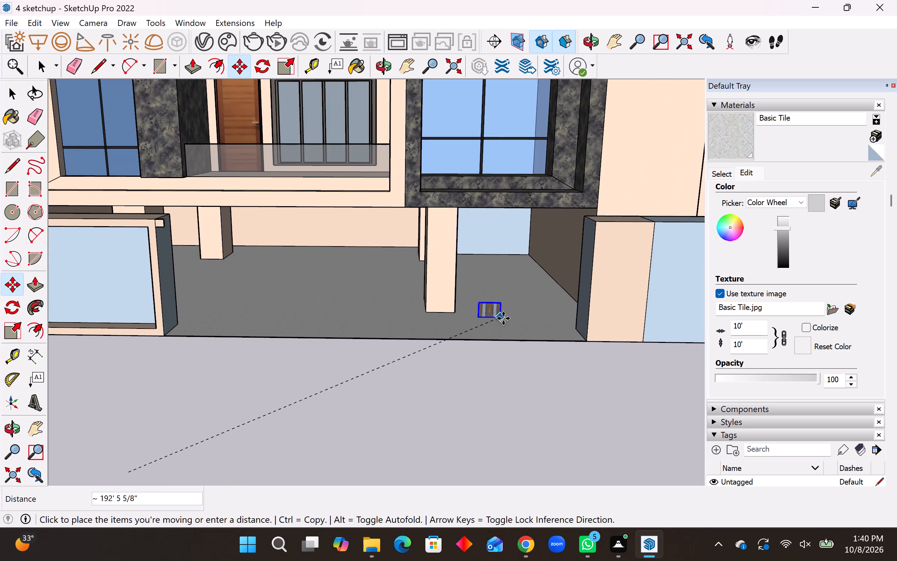
scroll(503, 318, up, 7)
scroll(385, 340, down, 8)
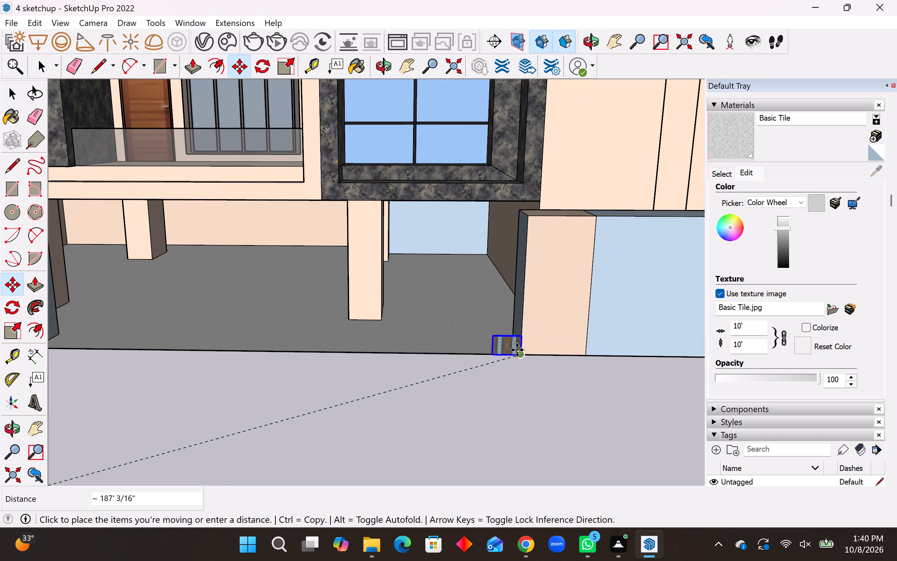
click(517, 350)
Shift the gate about 2" to align its bottom outer corner with the base corner of the beige pier.
scroll(535, 343, up, 15)
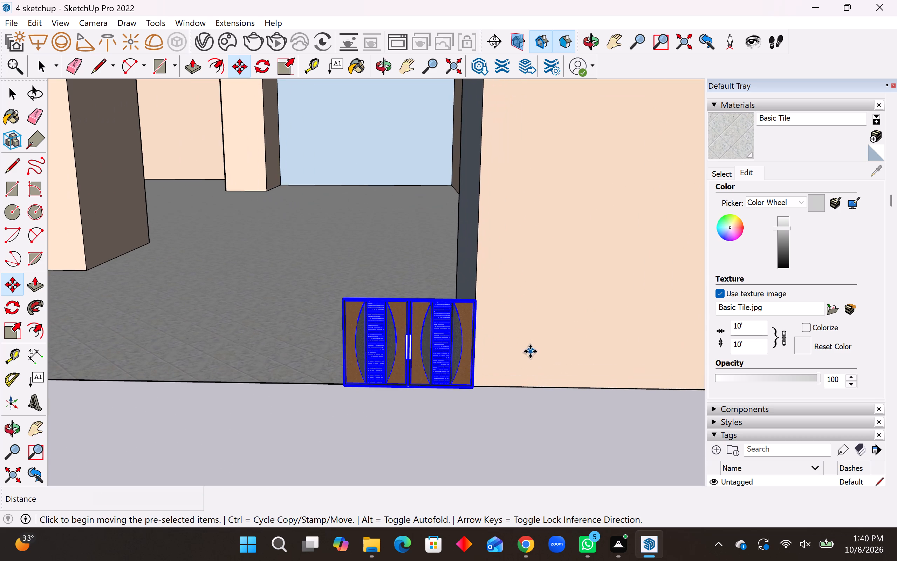
middle_drag(513, 366, 507, 341)
scroll(427, 384, up, 4)
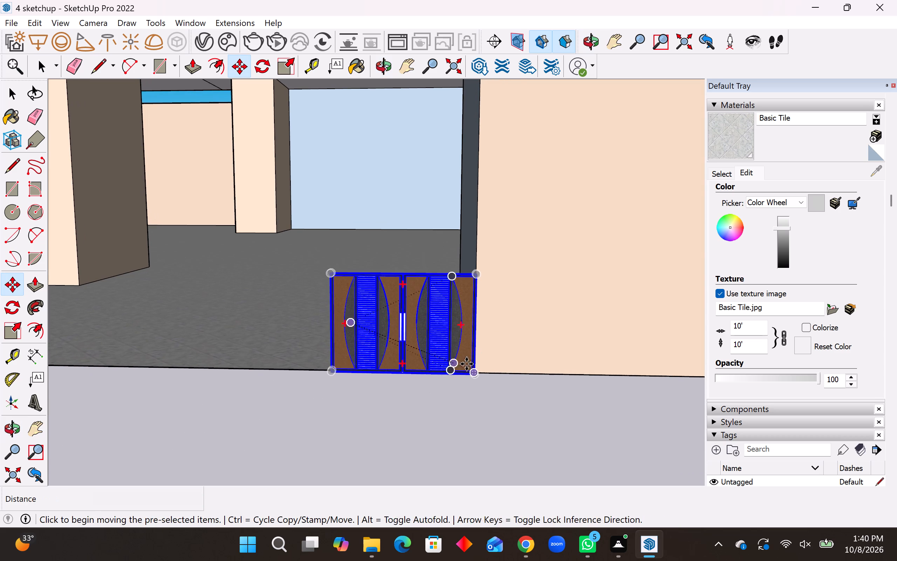
middle_drag(463, 363, 432, 377)
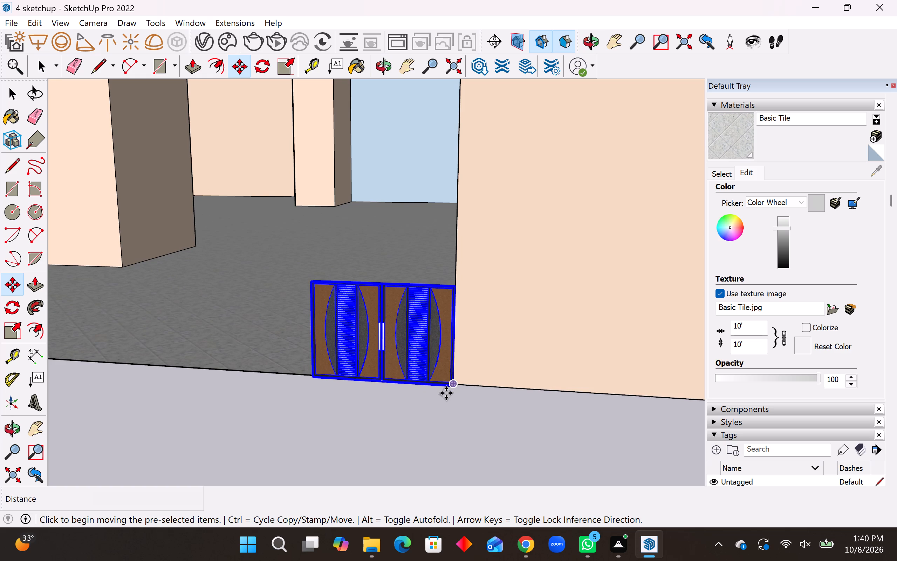
scroll(446, 393, up, 6)
middle_drag(458, 379, 403, 375)
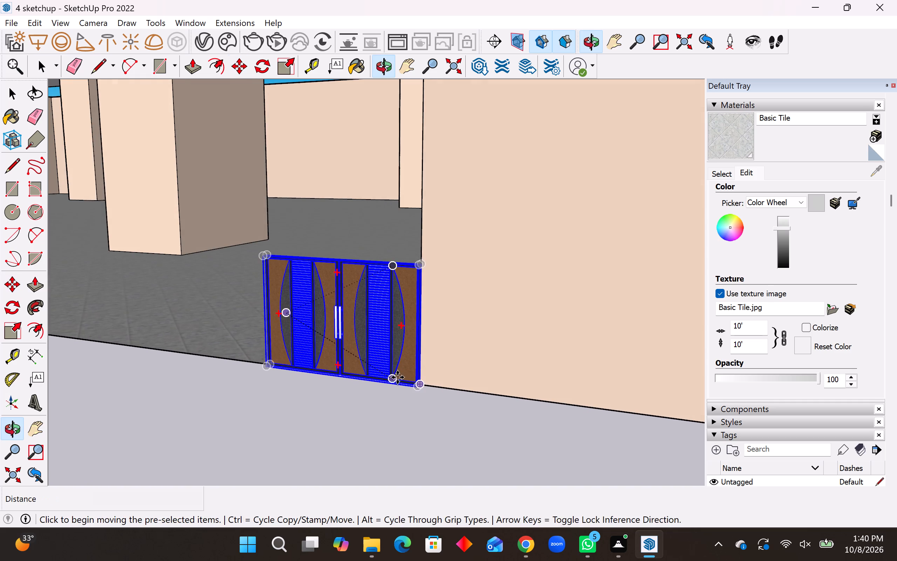
scroll(420, 390, up, 10)
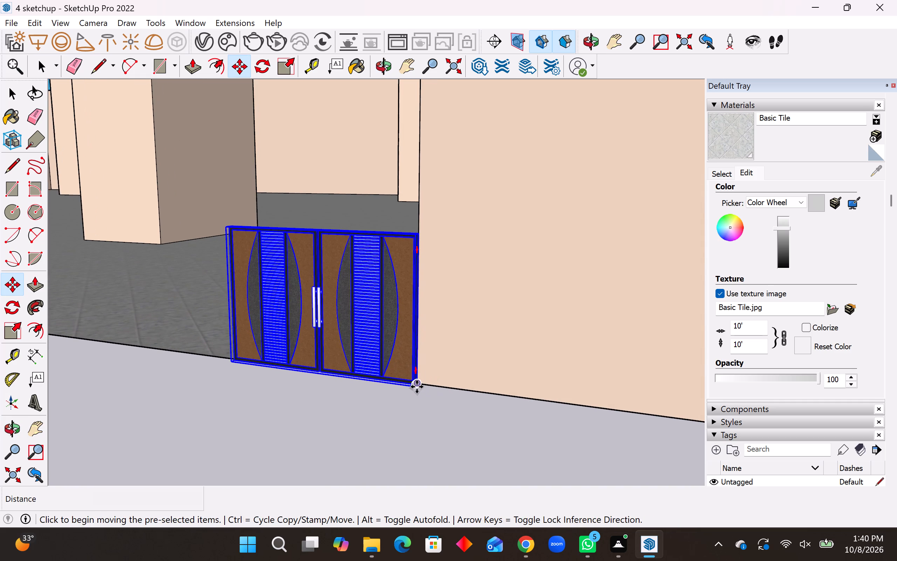
scroll(412, 387, up, 4)
scroll(414, 386, down, 4)
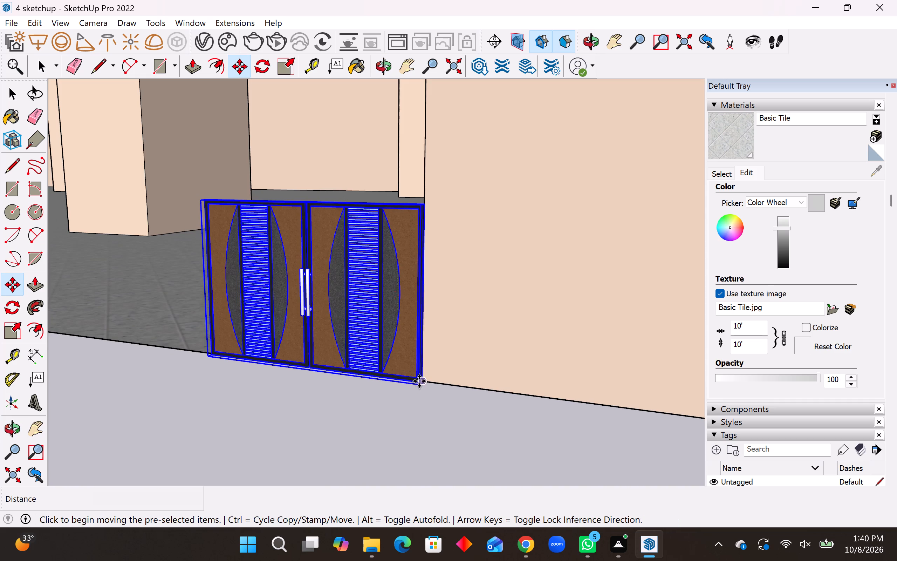
click(422, 387)
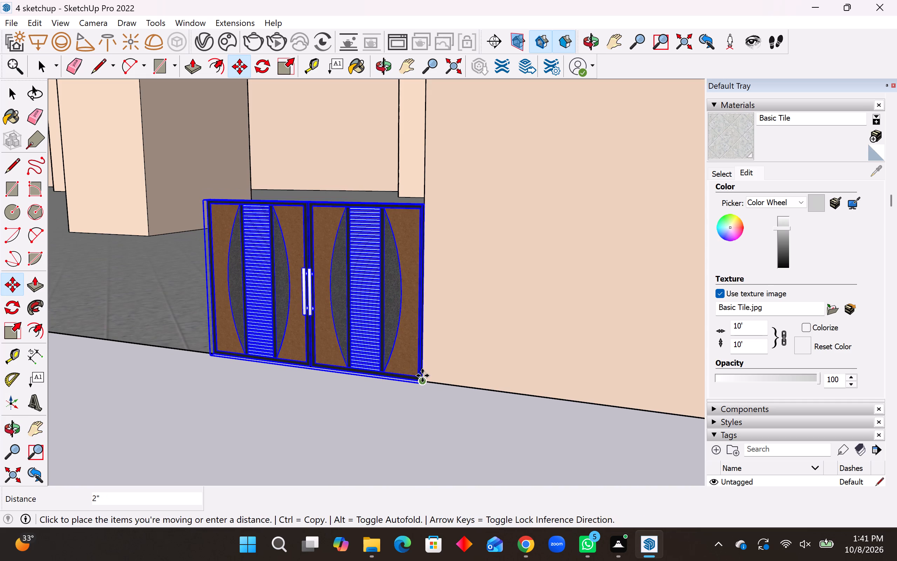
click(422, 376)
Scale the gate vertically by about 6.7 so it rises almost to the top of the adjoining perimeter wall.
middle_drag(442, 374, 584, 393)
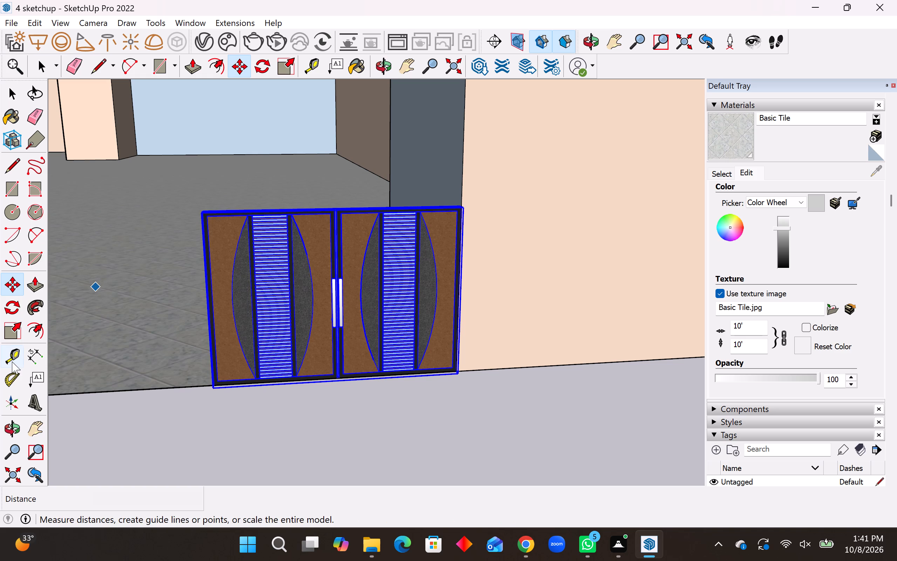
click(9, 332)
middle_drag(302, 256, 323, 414)
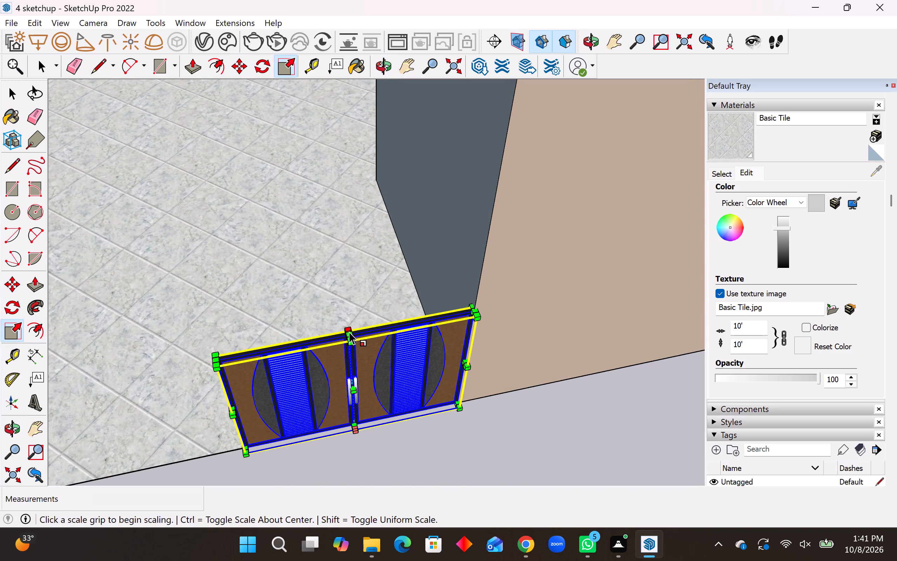
click(349, 335)
scroll(343, 298, down, 9)
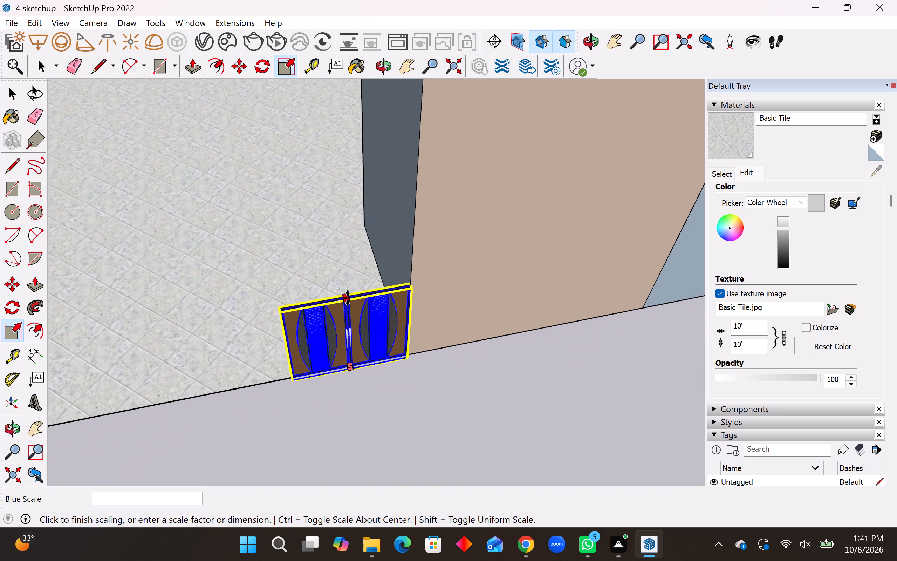
scroll(348, 298, down, 15)
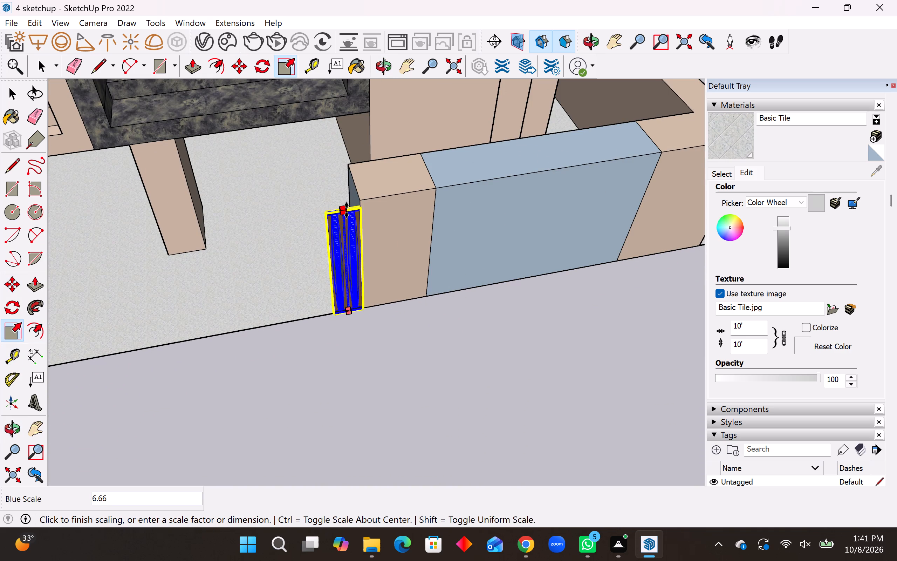
click(348, 205)
Scale the gate's width along the red axis by about 17.50 to span the opening to the opposite wall, and deselect it.
scroll(436, 294, down, 5)
scroll(352, 288, up, 11)
middle_drag(390, 271, 396, 266)
middle_drag(398, 265, 405, 262)
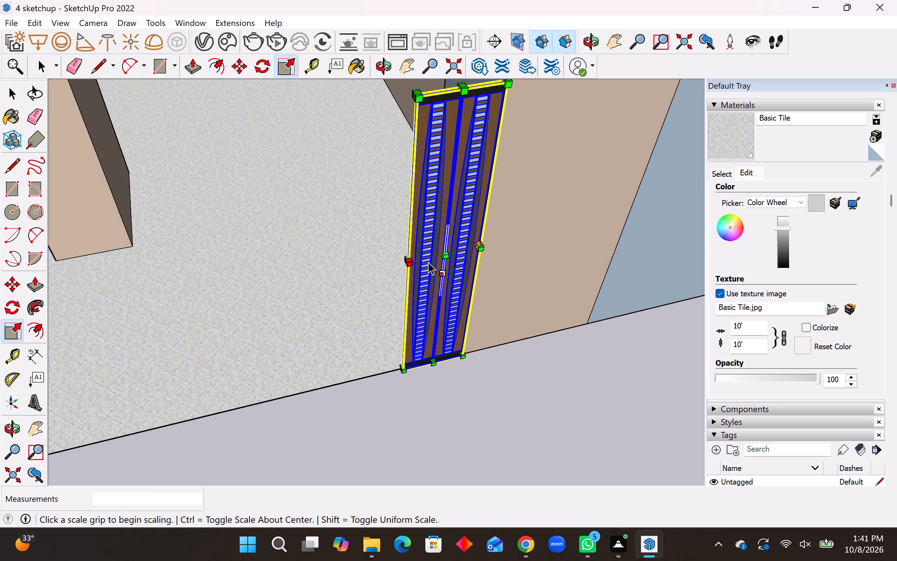
click(405, 258)
scroll(332, 264, down, 8)
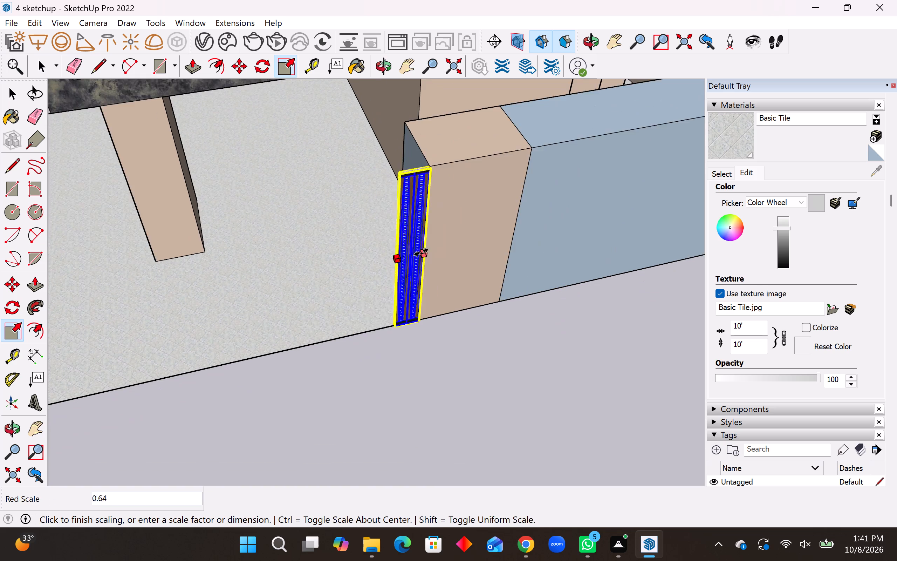
scroll(421, 252, down, 13)
scroll(288, 296, up, 11)
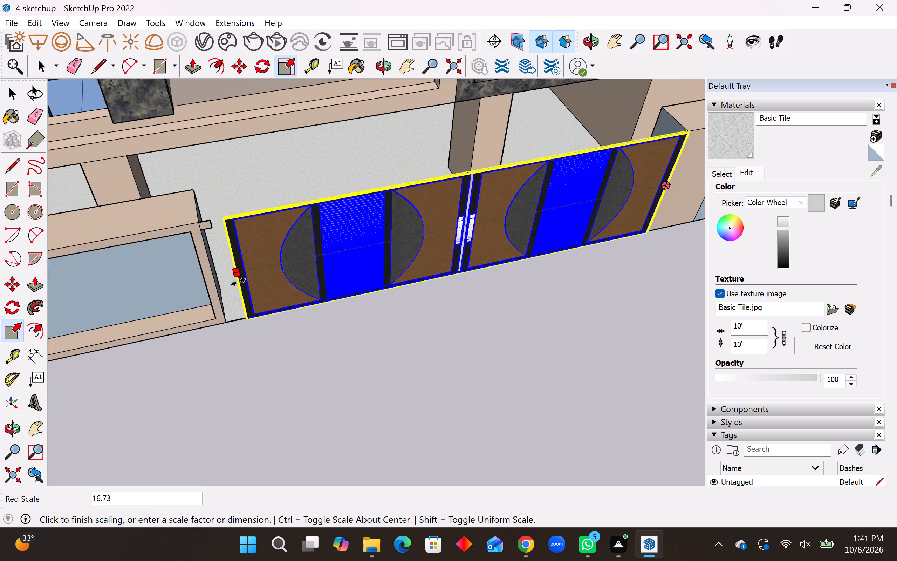
scroll(238, 282, up, 7)
click(181, 280)
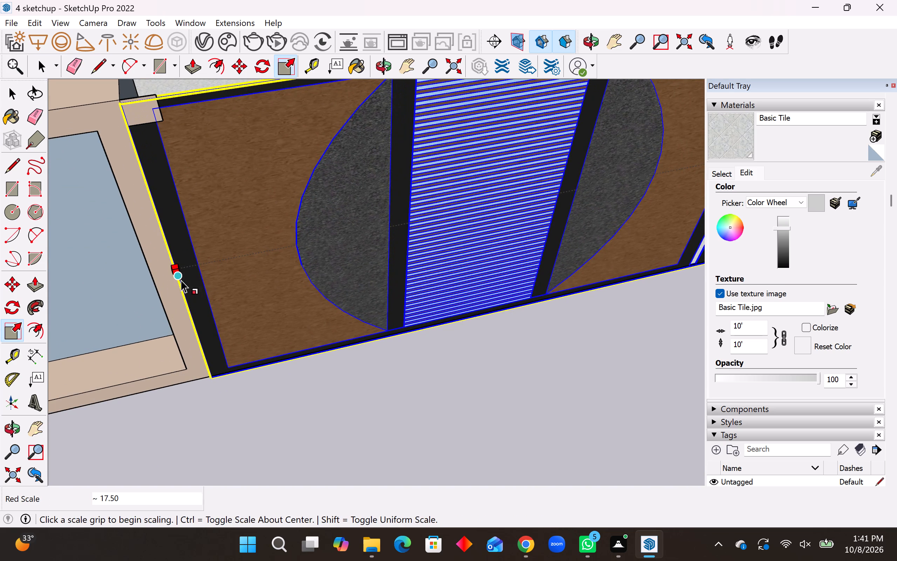
scroll(241, 272, down, 9)
key(space)
click(241, 396)
Review the fitted gate against the perimeter wall and the building's whole front facade.
middle_drag(316, 329, 282, 245)
scroll(335, 356, down, 13)
middle_drag(424, 291, 409, 233)
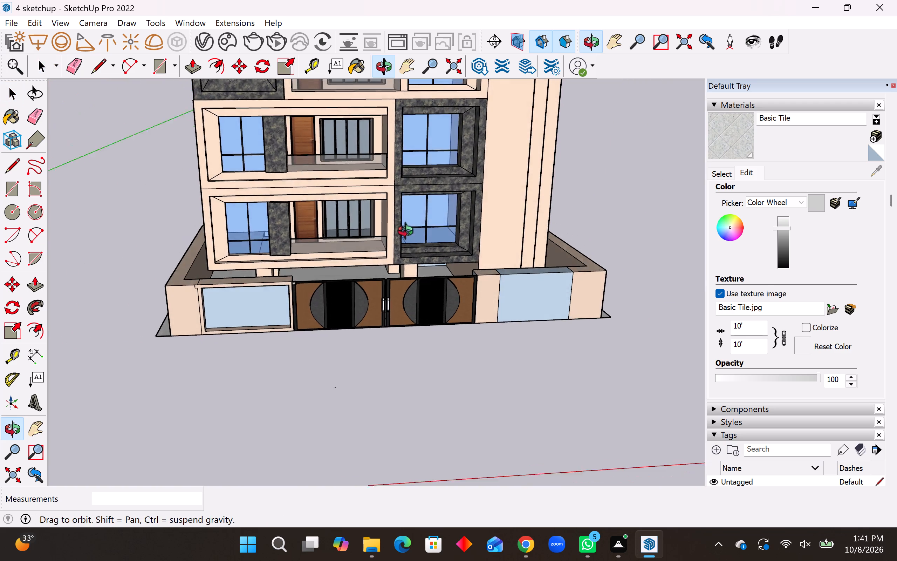
middle_drag(409, 233, 405, 202)
scroll(423, 304, down, 3)
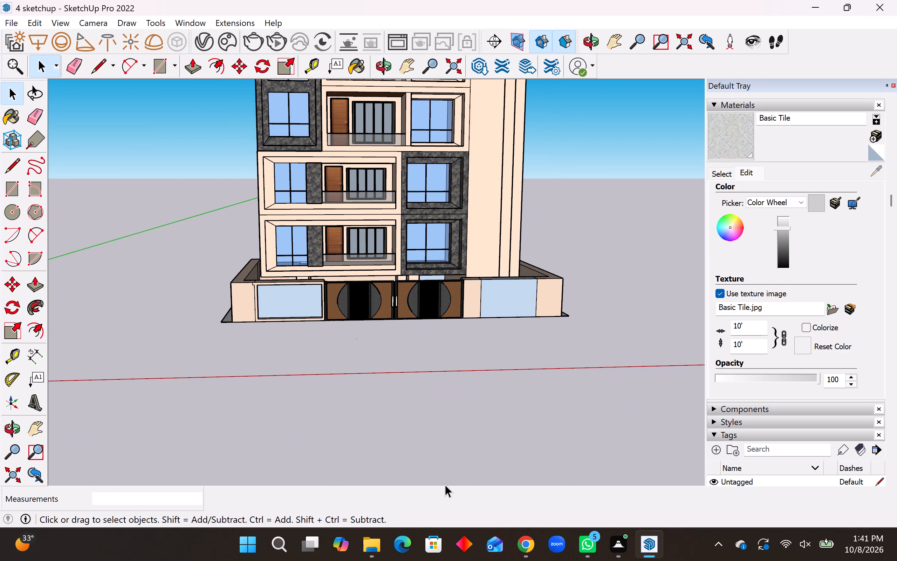
scroll(406, 405, down, 5)
scroll(351, 242, up, 5)
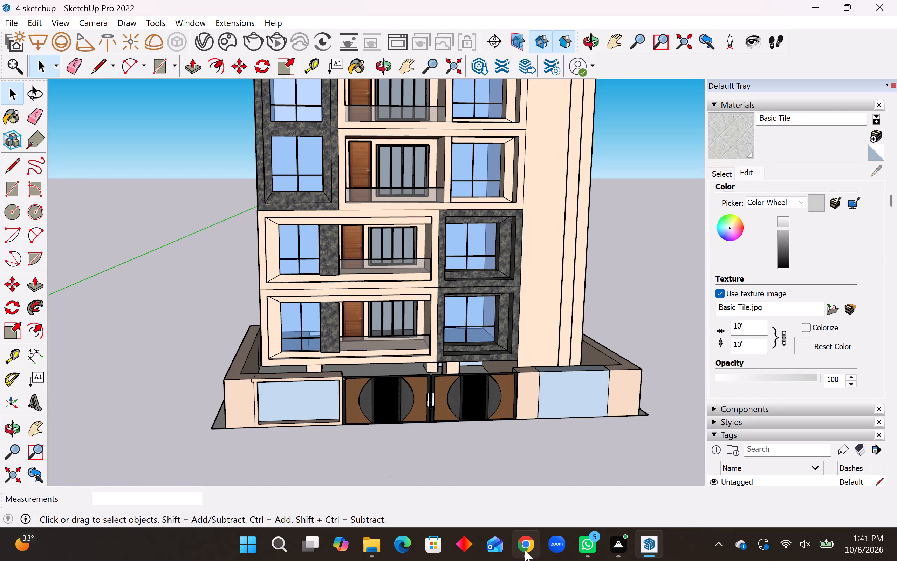
Switch to 3D Warehouse in Chrome and replace the gate search with a model search for "plant hanging".
click(525, 550)
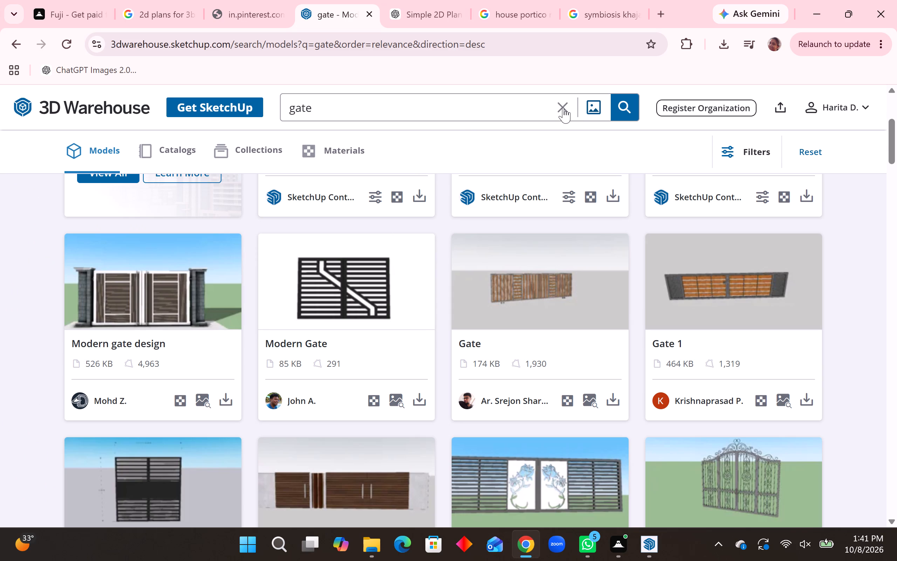
click(563, 108)
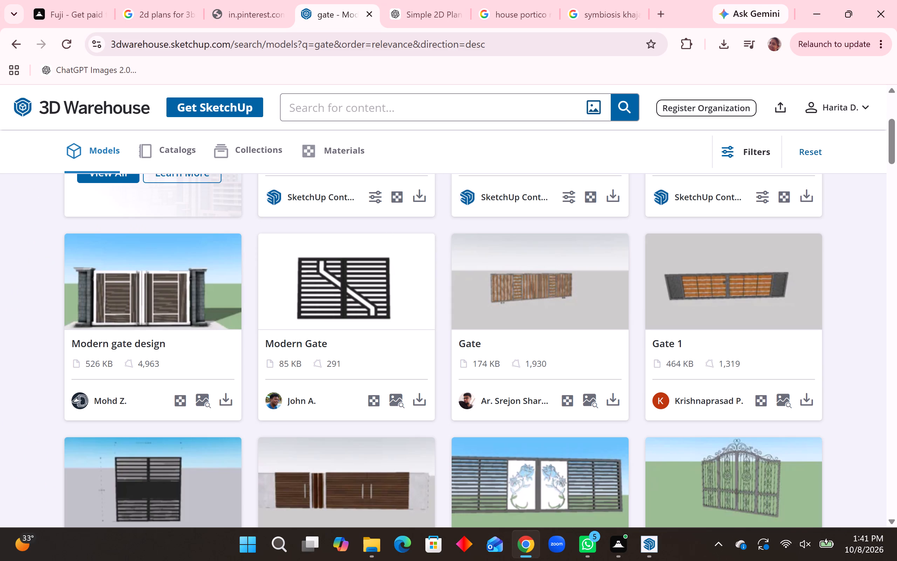
text(grass)
key(BackSpace)
key(BackSpace)
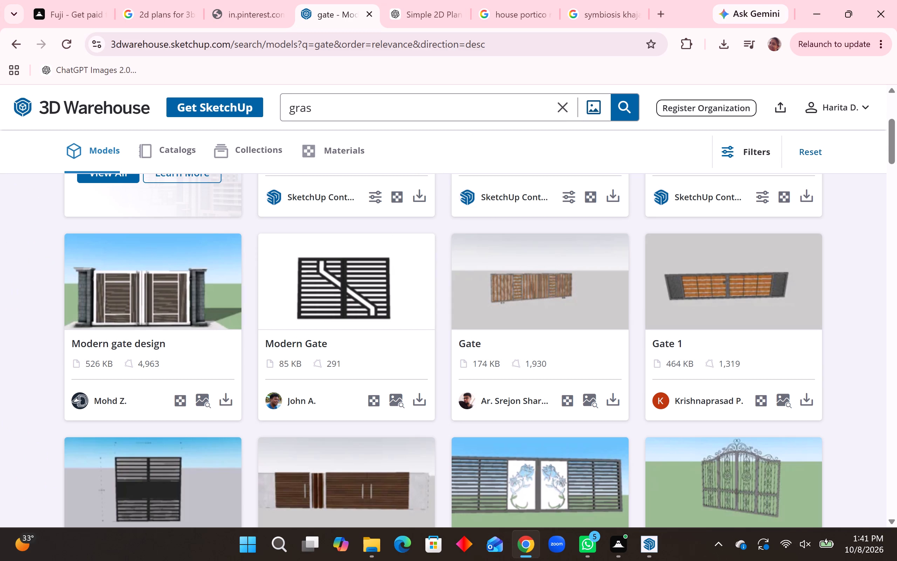
key(BackSpace)
key(BackSpace)
key(BackSpace)
text(plant hanging)
key(Return)
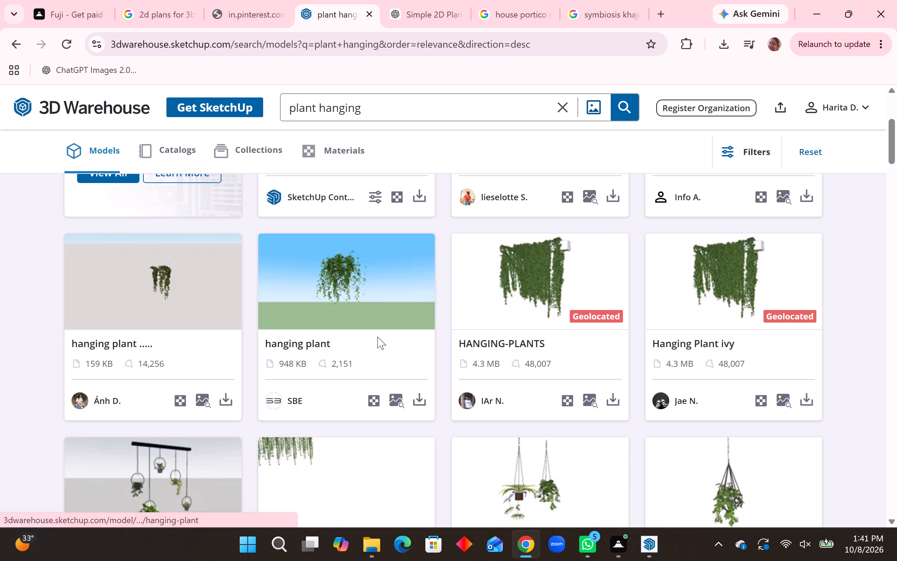
Browse the hanging plant results and download the 948 KB "hanging plant" model by SBE.
scroll(377, 337, down, 7)
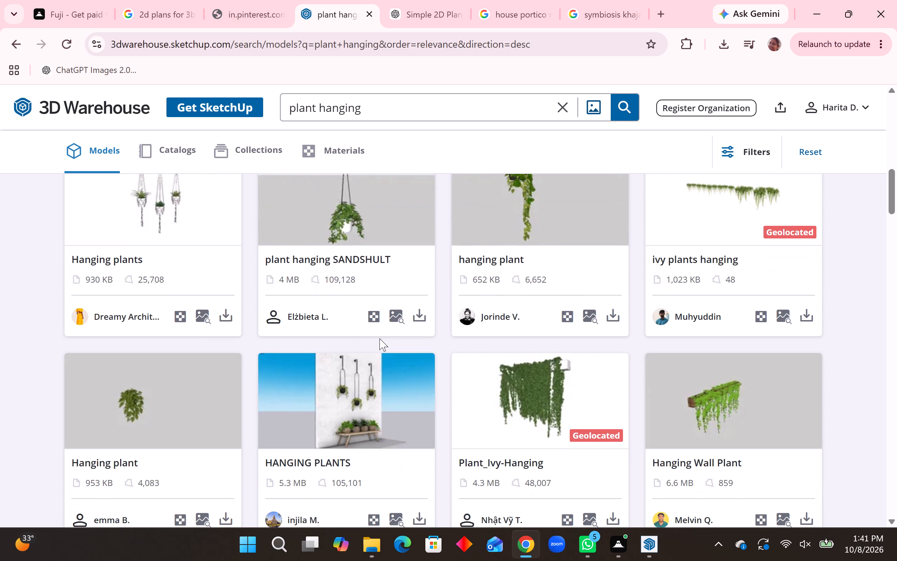
scroll(379, 338, up, 8)
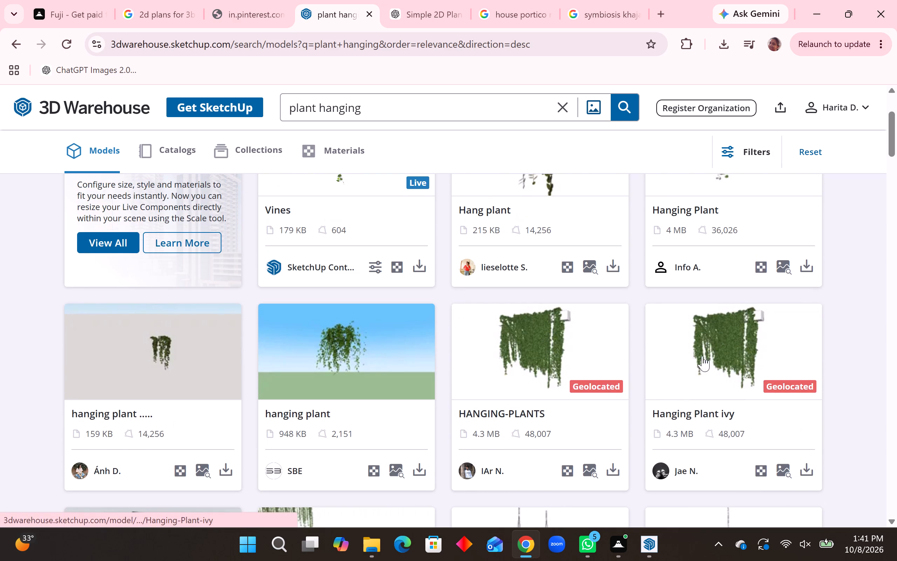
scroll(702, 356, up, 3)
scroll(586, 331, down, 3)
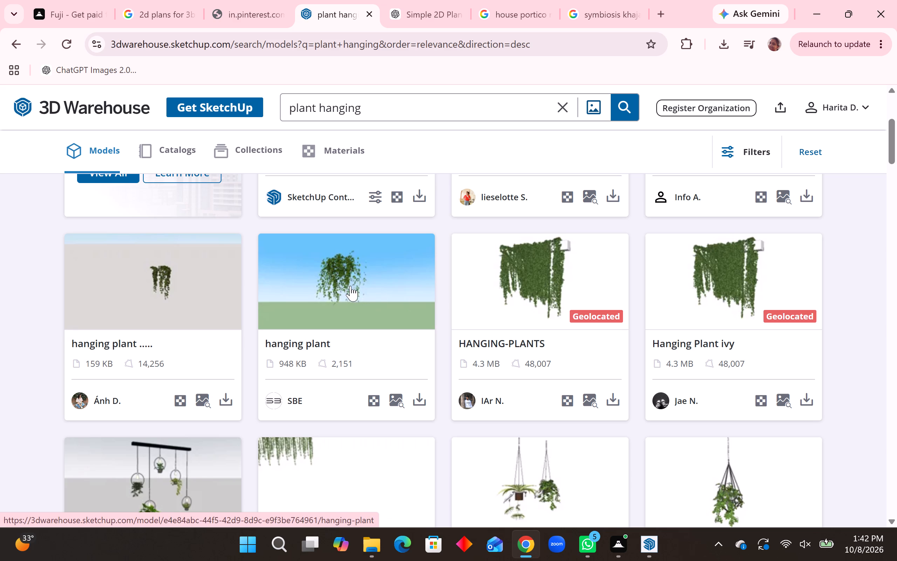
scroll(396, 362, down, 3)
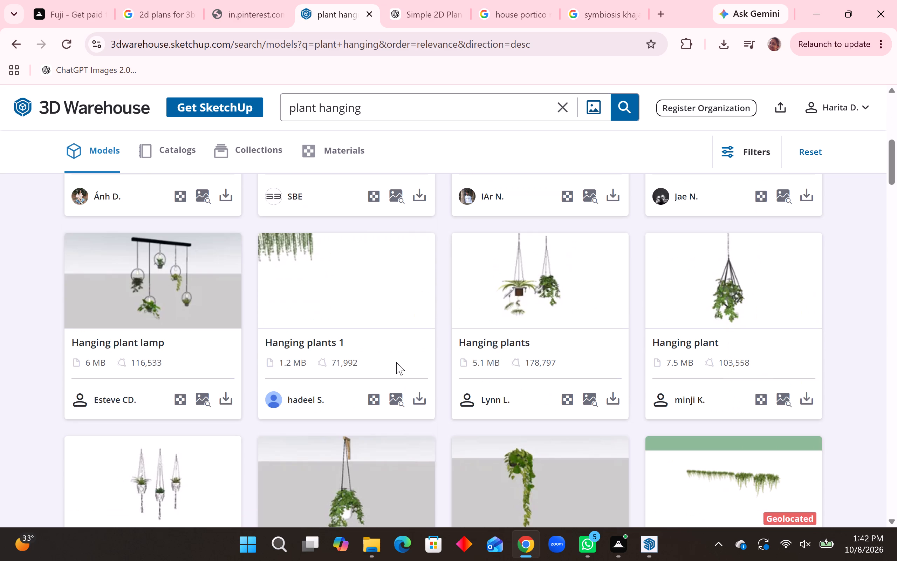
scroll(396, 362, down, 4)
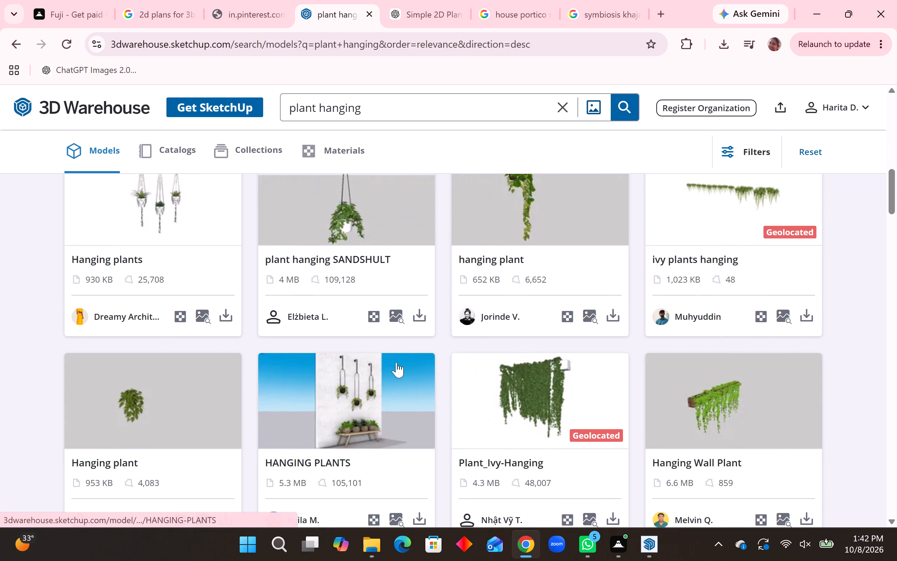
scroll(396, 362, down, 3)
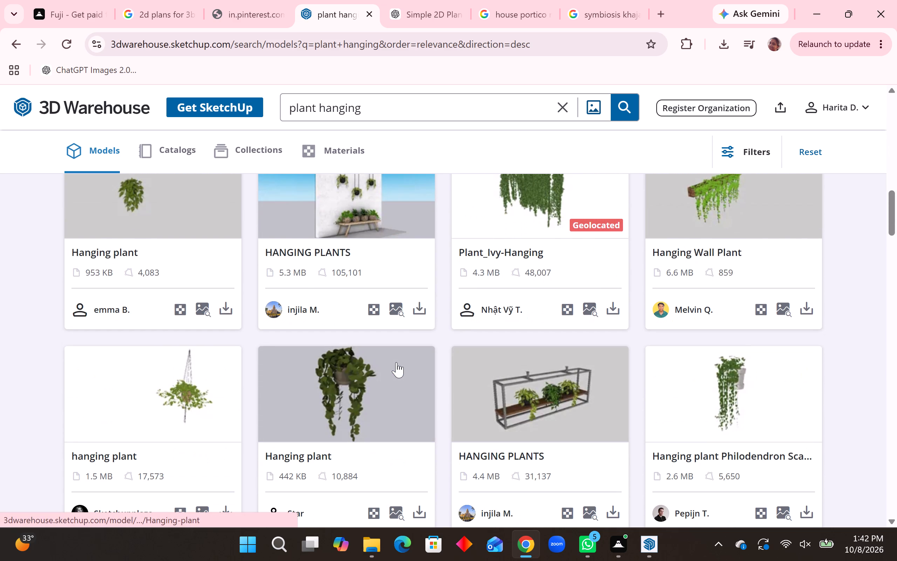
scroll(396, 362, down, 5)
scroll(396, 362, up, 12)
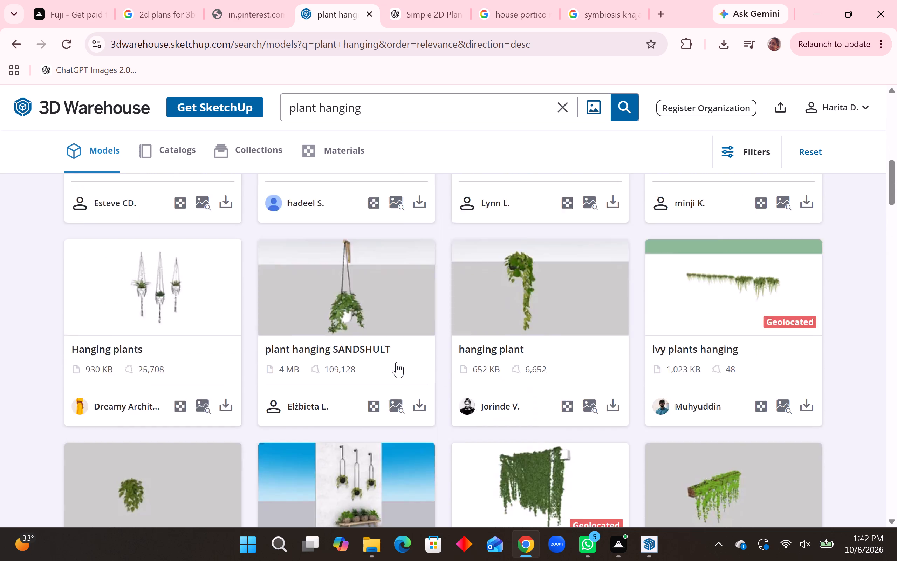
scroll(396, 362, up, 5)
scroll(396, 362, down, 3)
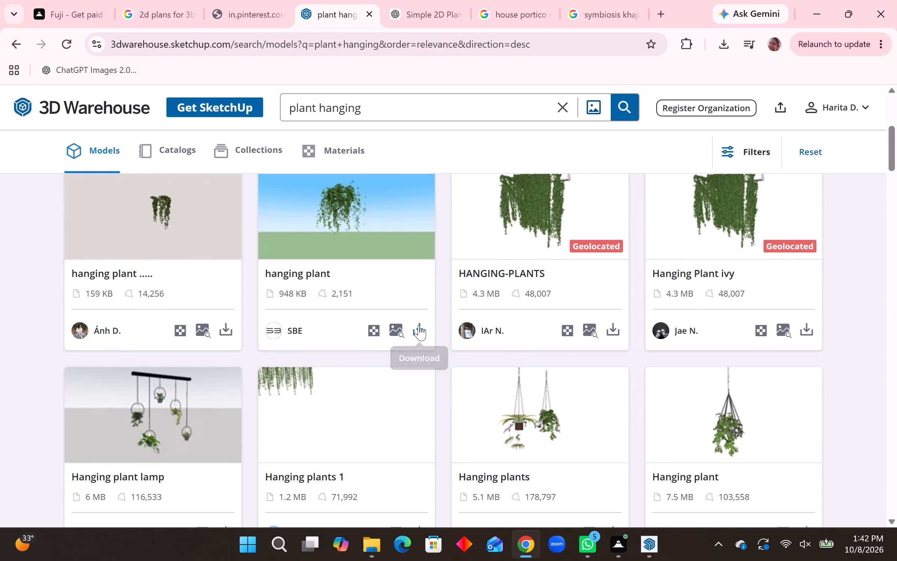
click(419, 325)
click(429, 364)
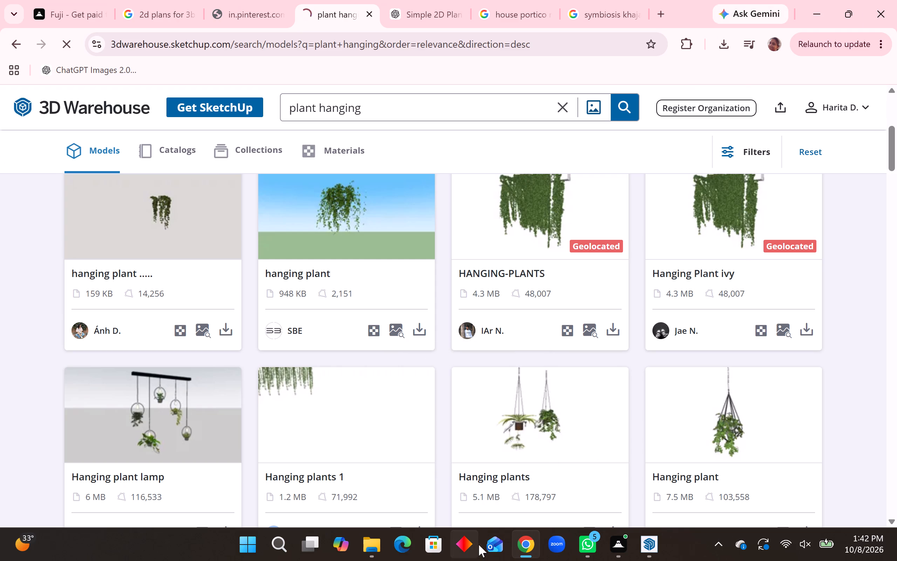
Switch to SketchUp, import Untitled+(35) from Downloads and place it at the lower inner corner of the top-floor balcony opening.
click(645, 546)
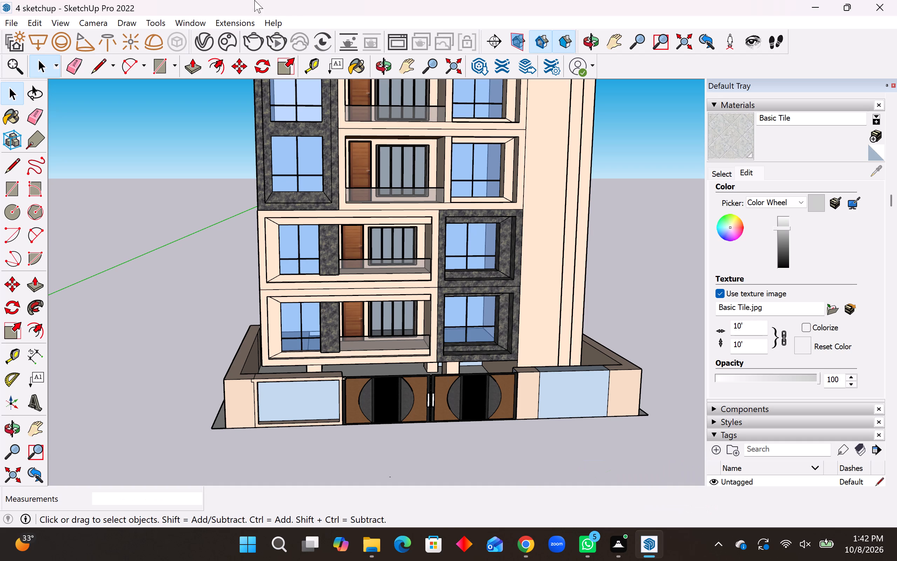
scroll(250, 262, down, 9)
scroll(389, 381, up, 6)
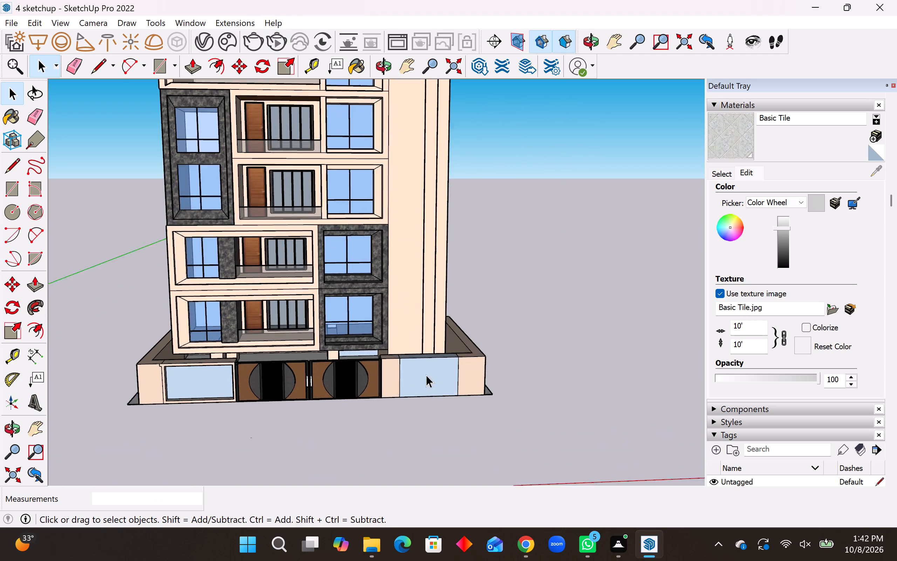
scroll(426, 375, up, 2)
scroll(351, 435, down, 12)
scroll(292, 201, up, 7)
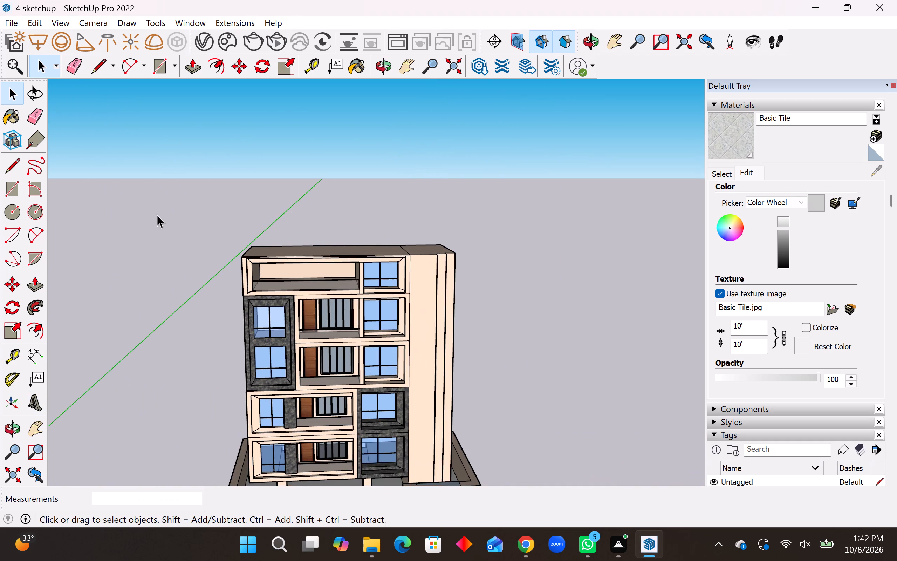
click(9, 18)
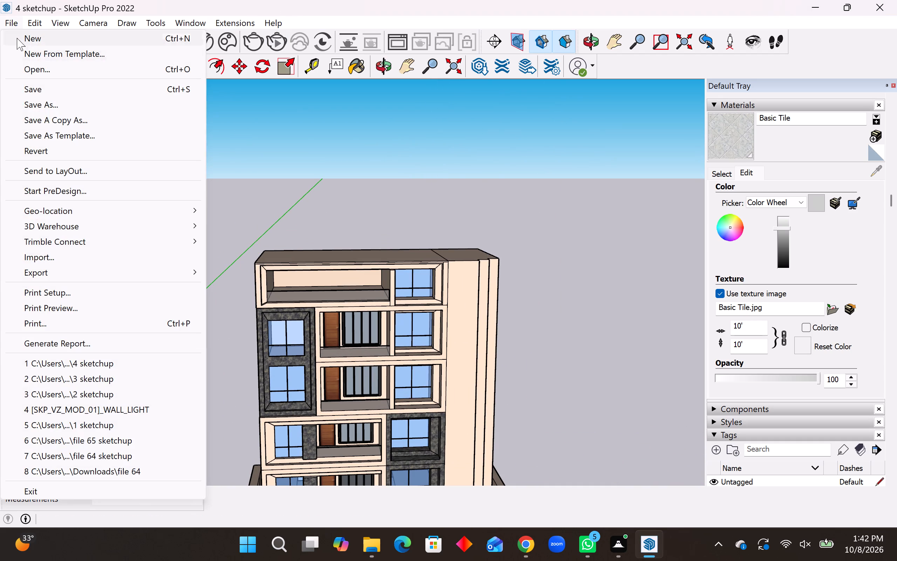
click(42, 258)
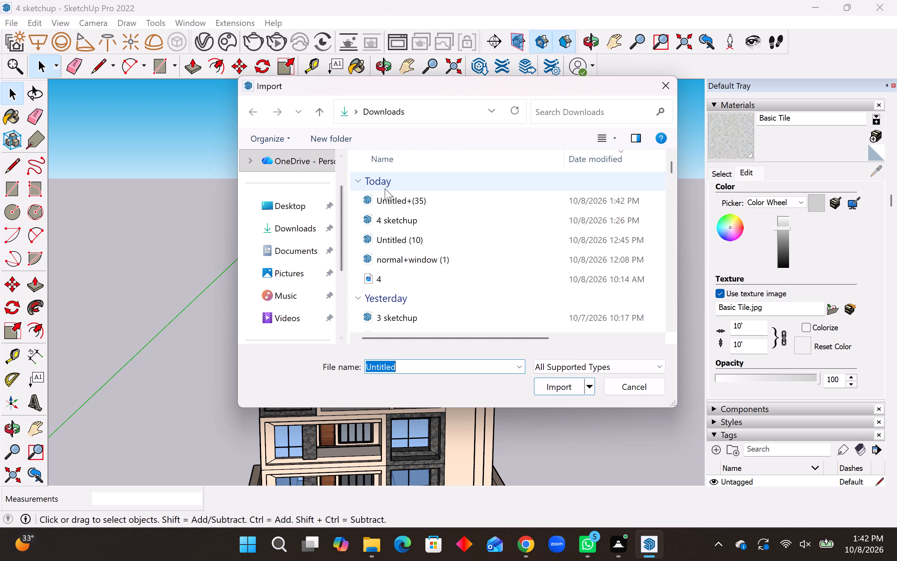
click(378, 198)
click(538, 384)
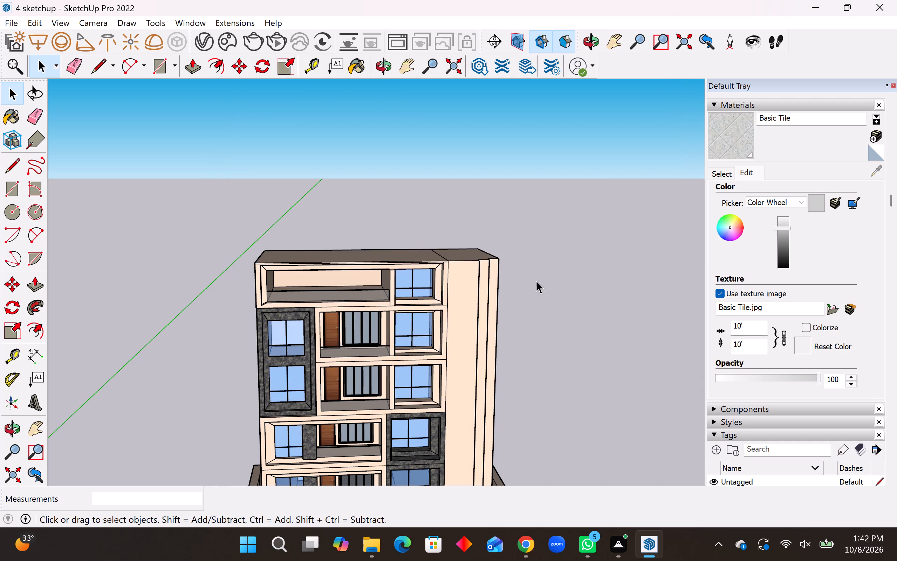
click(587, 189)
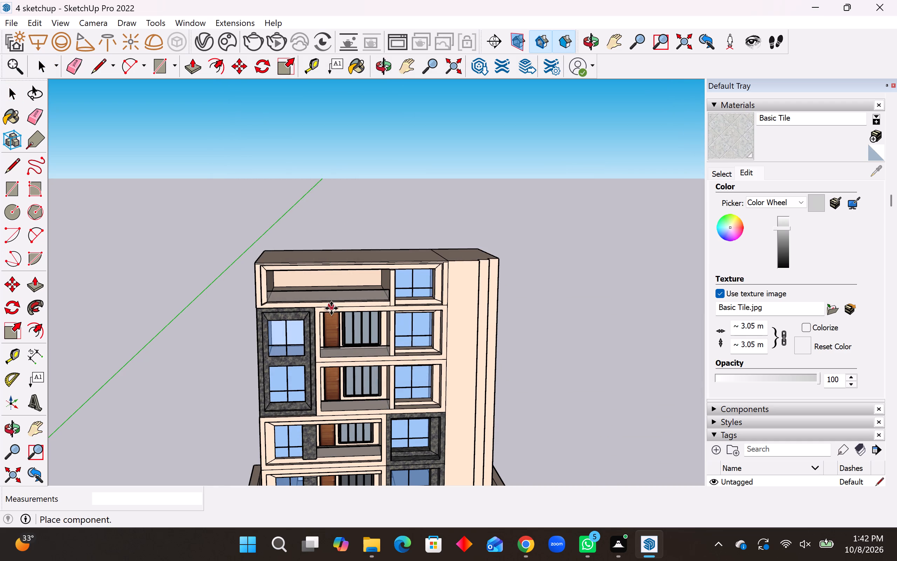
scroll(326, 307, up, 11)
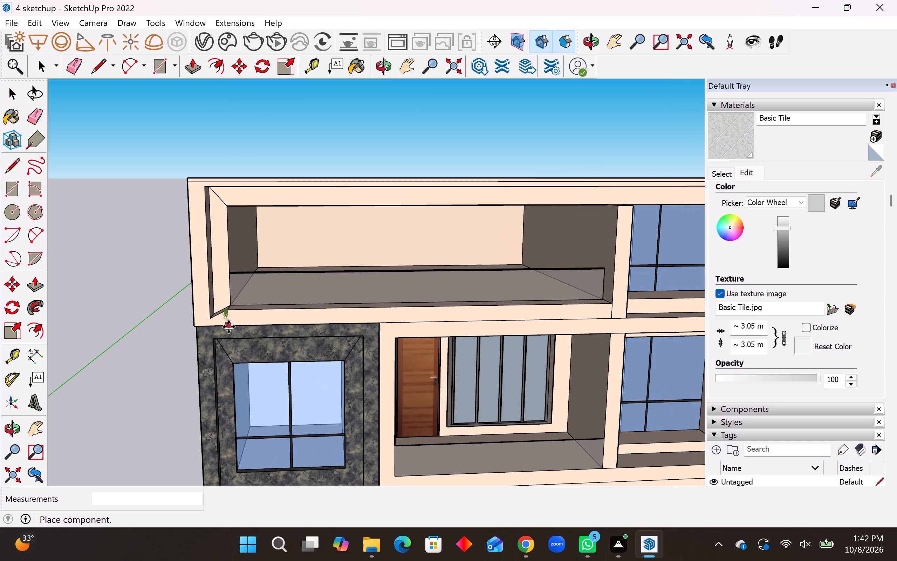
click(238, 316)
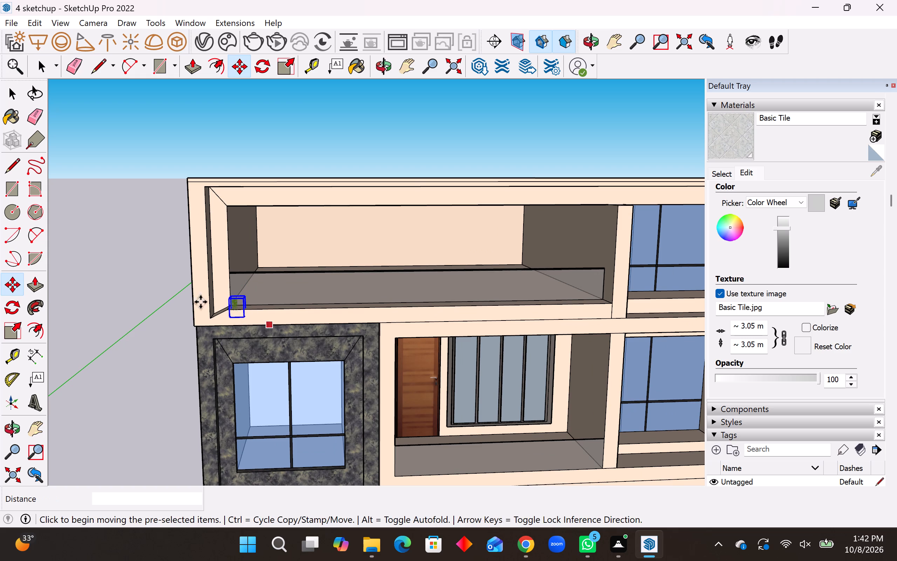
Enlarge the hanging plant, scaling its height by about 1.30, its width by about 2.56, and its height again by about 1.44.
click(9, 331)
scroll(220, 310, up, 8)
middle_drag(273, 305, 274, 343)
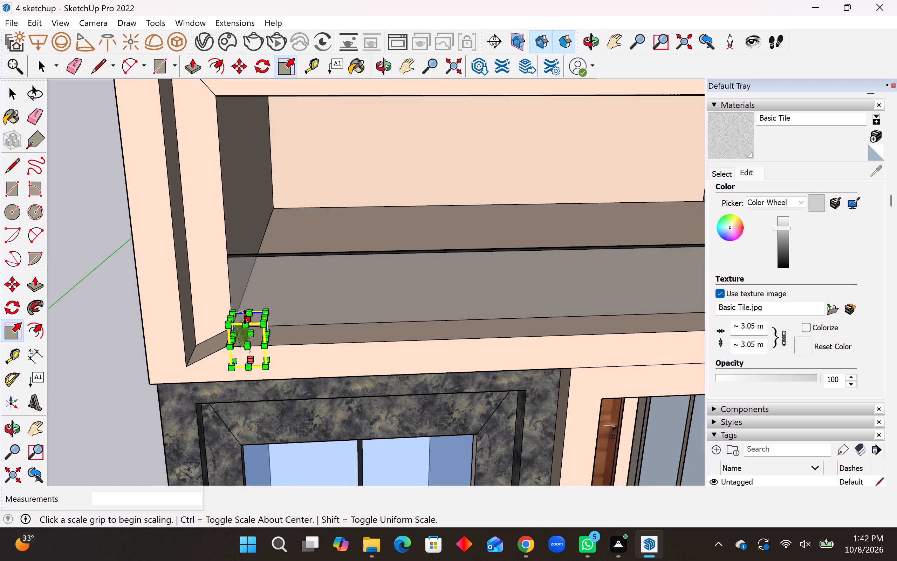
click(246, 319)
click(248, 305)
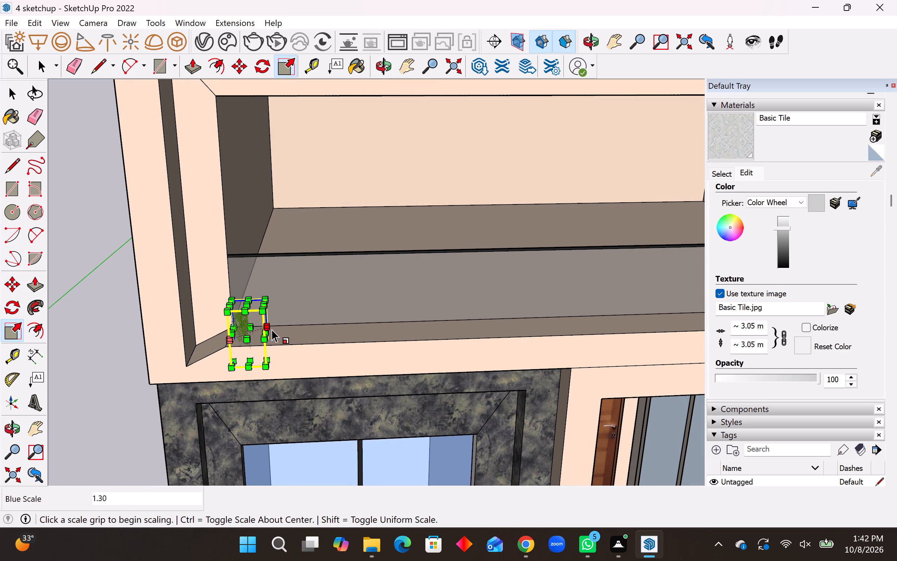
click(268, 331)
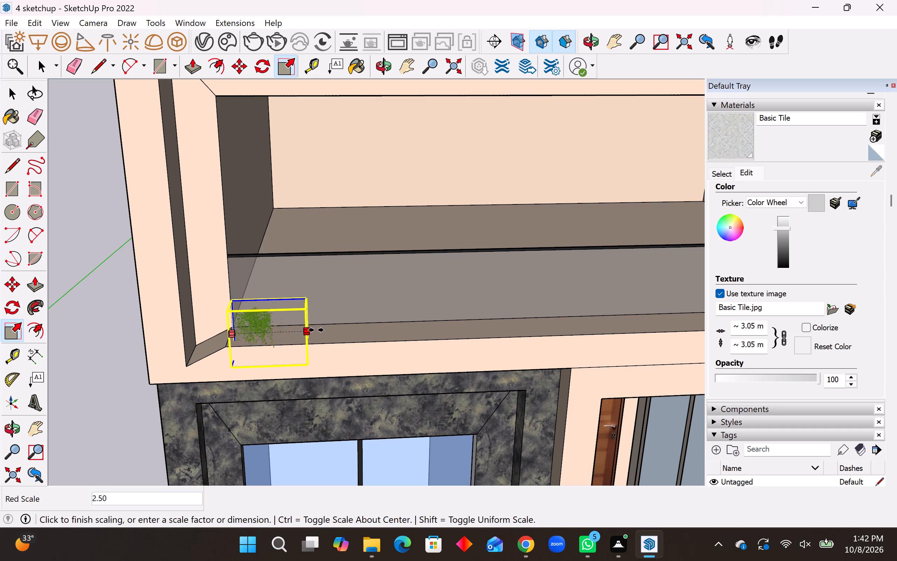
click(317, 329)
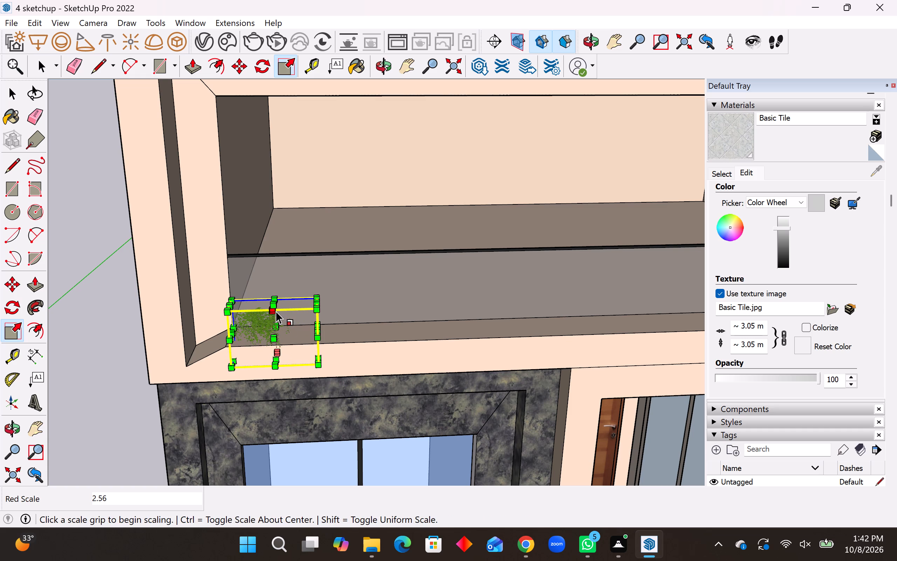
click(273, 303)
click(269, 280)
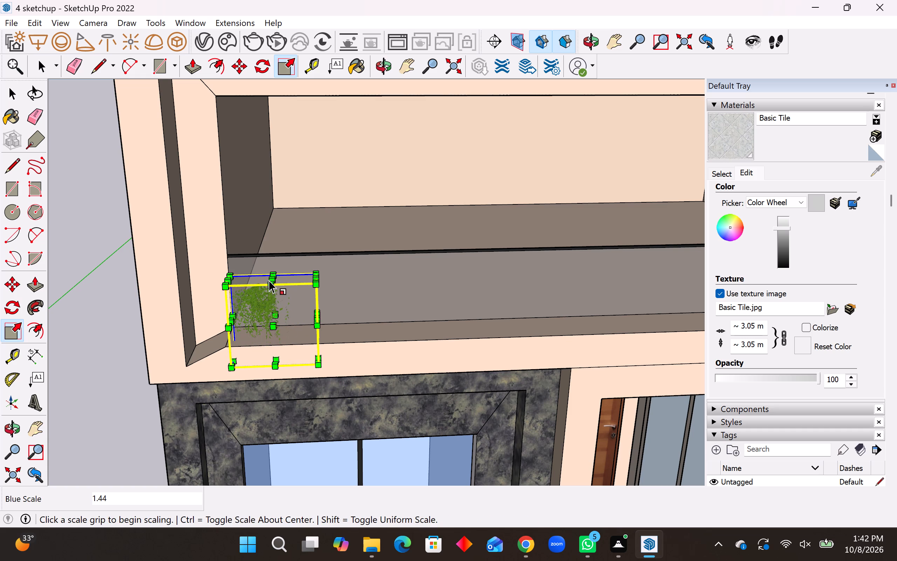
Move the hanging plant about 6' 5" downward so it overlaps the beige band beneath the top balcony.
middle_click(281, 343)
middle_drag(280, 342, 273, 272)
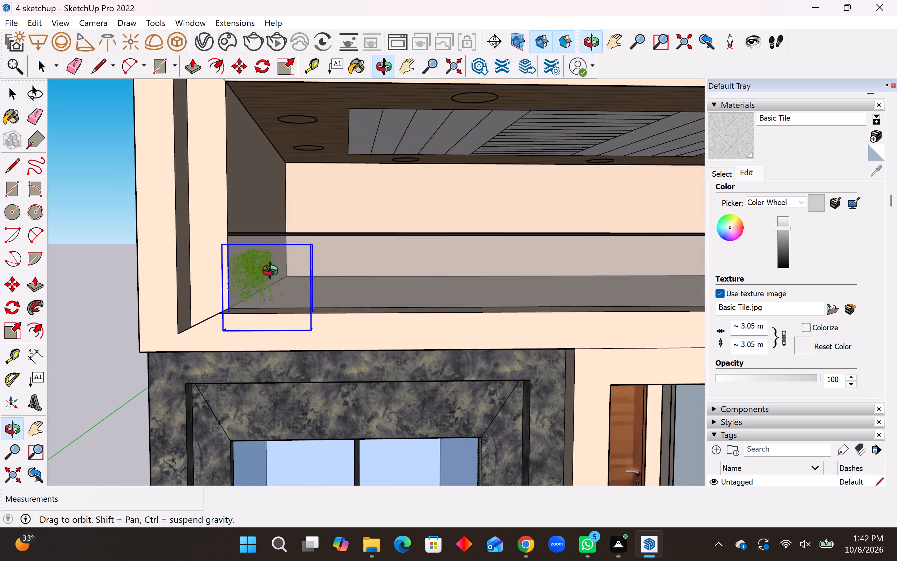
middle_drag(273, 272, 274, 272)
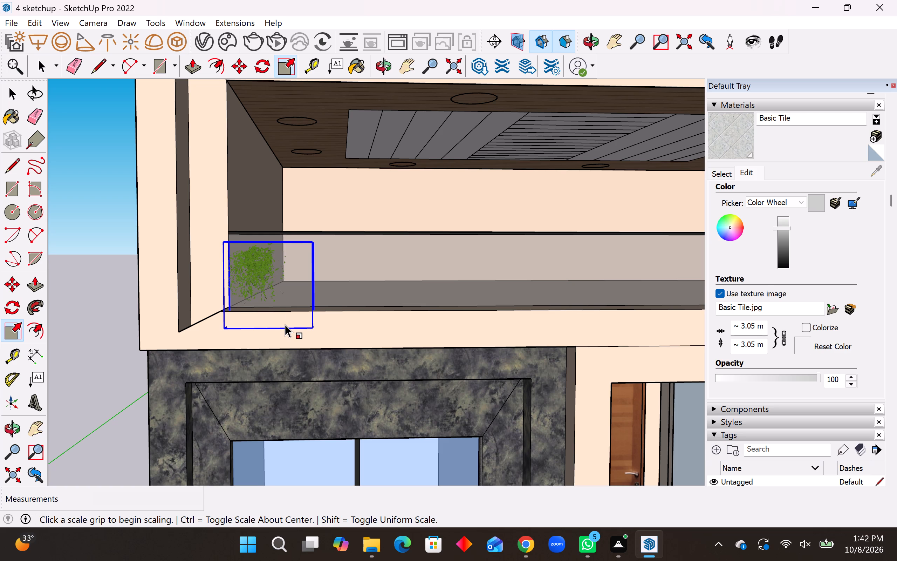
key(m)
click(316, 325)
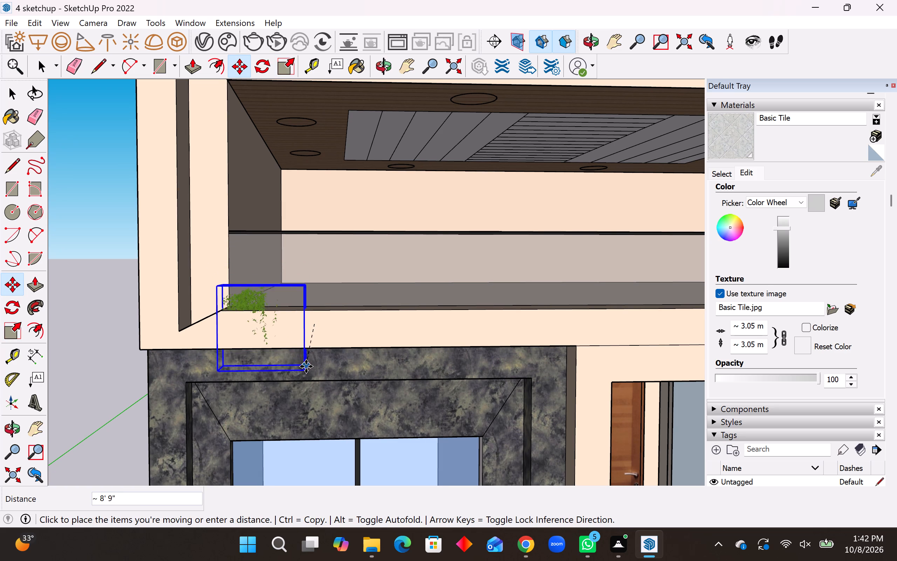
click(304, 353)
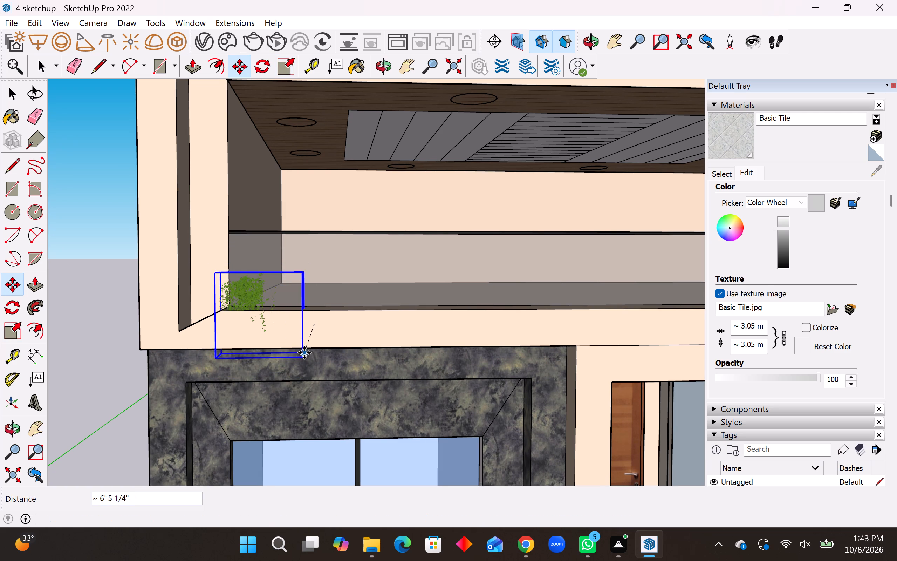
Slide the hanging plant about 6' 11" along the red axis, away from the balcony's side wall.
middle_drag(246, 301, 381, 318)
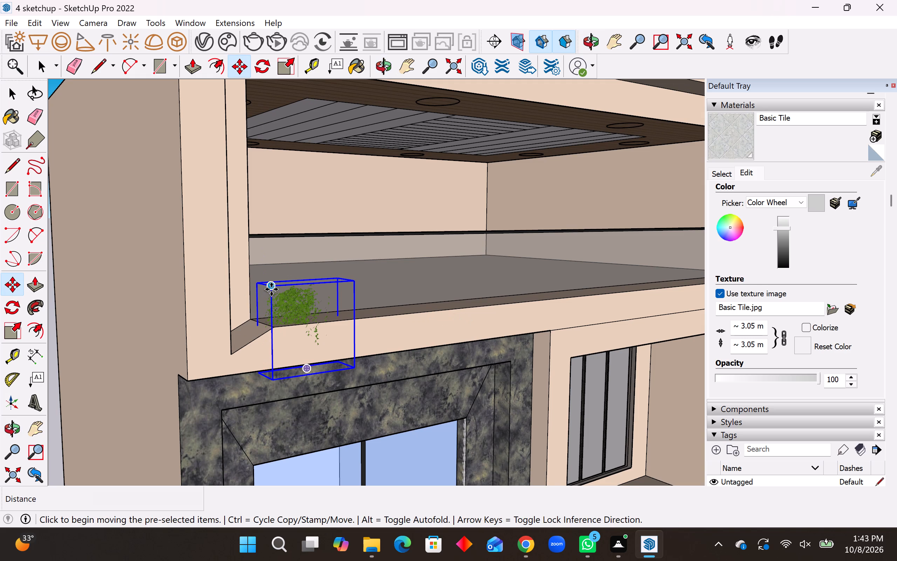
click(271, 289)
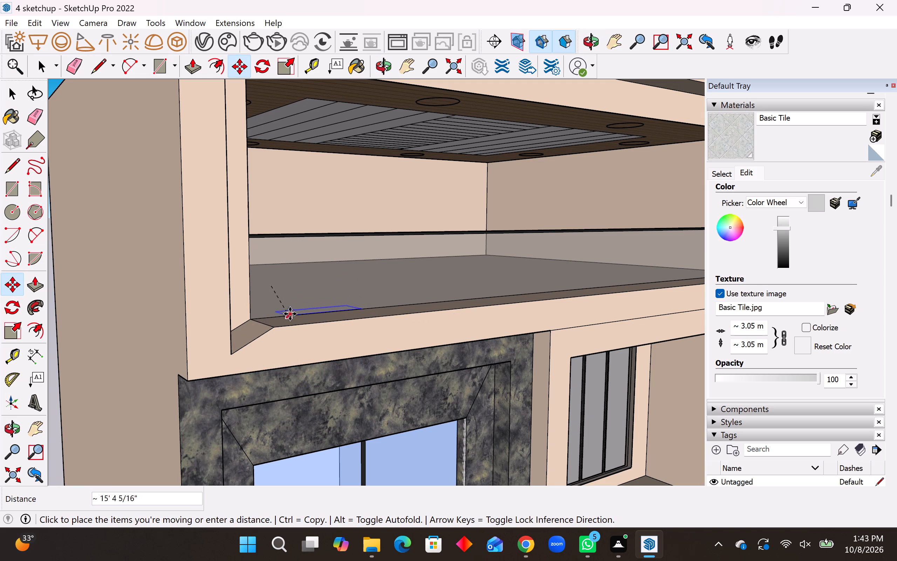
middle_drag(303, 303, 388, 324)
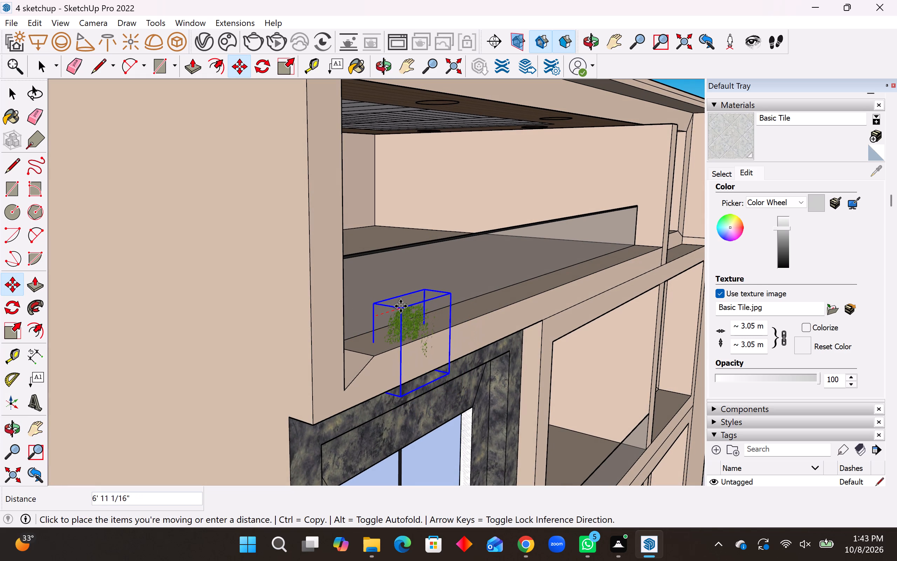
click(401, 306)
Move the hanging plant about 5' 1" outward so it hangs in front of the top balcony's beige band.
middle_drag(400, 332, 336, 363)
click(359, 331)
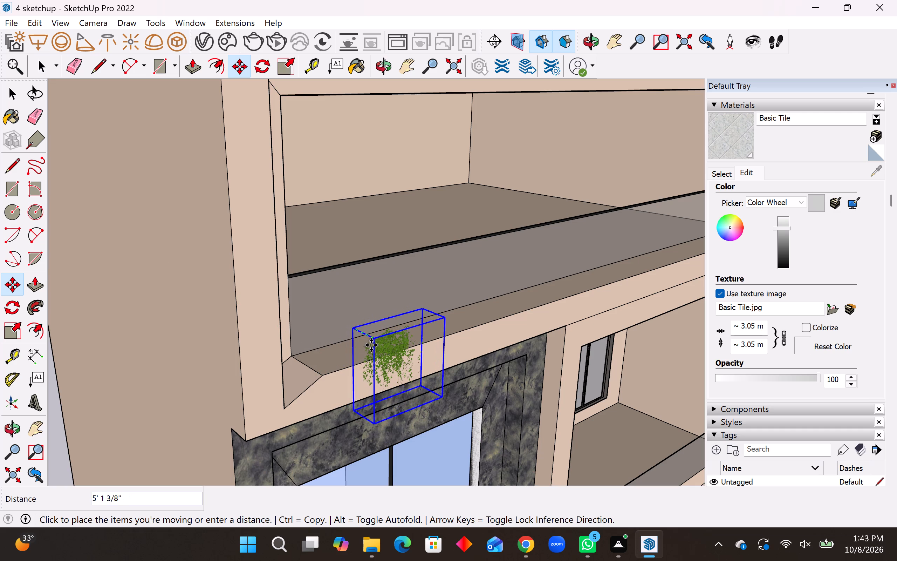
click(371, 345)
Slide the hanging plant about 5' 9" along the red axis, back toward the balcony's side wall, and deselect it.
middle_drag(413, 353, 219, 353)
middle_drag(320, 343, 306, 296)
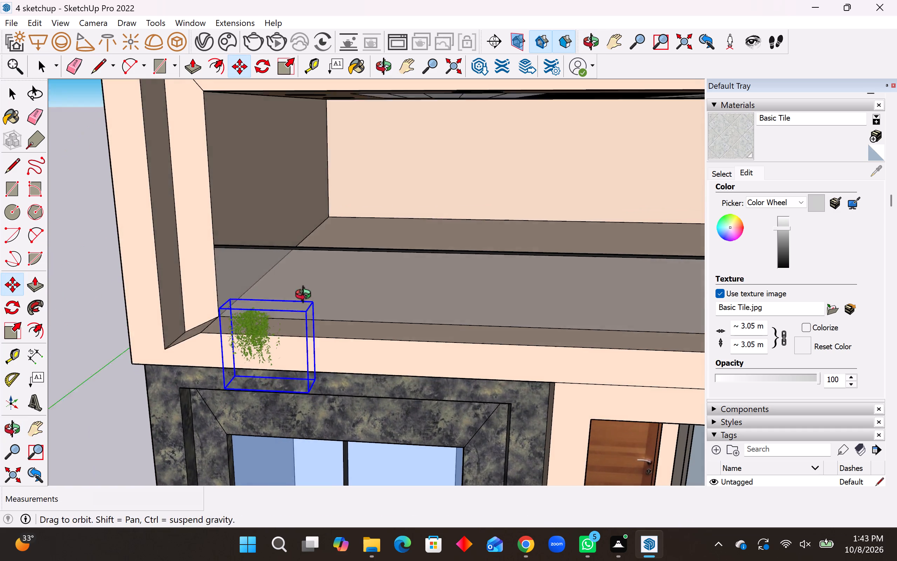
middle_drag(306, 296, 335, 223)
scroll(269, 314, down, 2)
scroll(307, 362, down, 3)
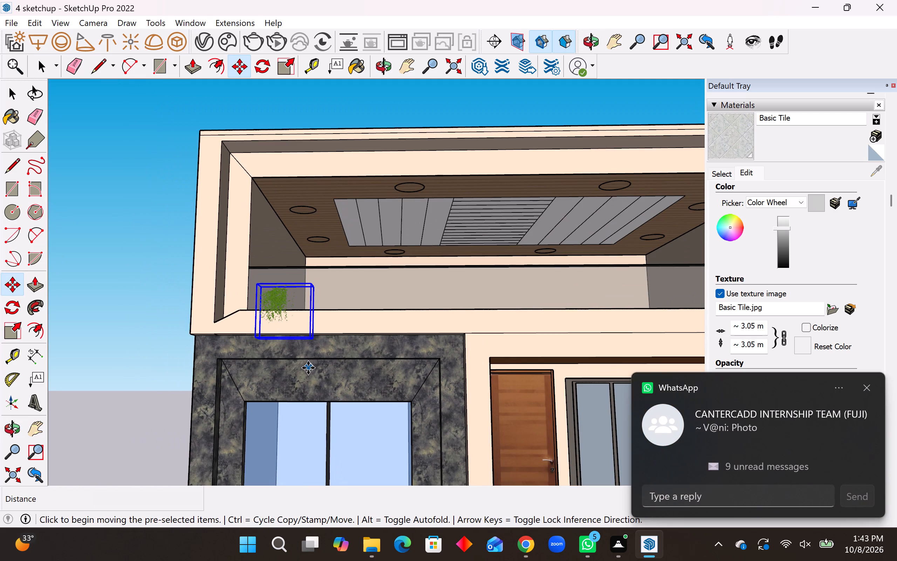
scroll(333, 284, up, 3)
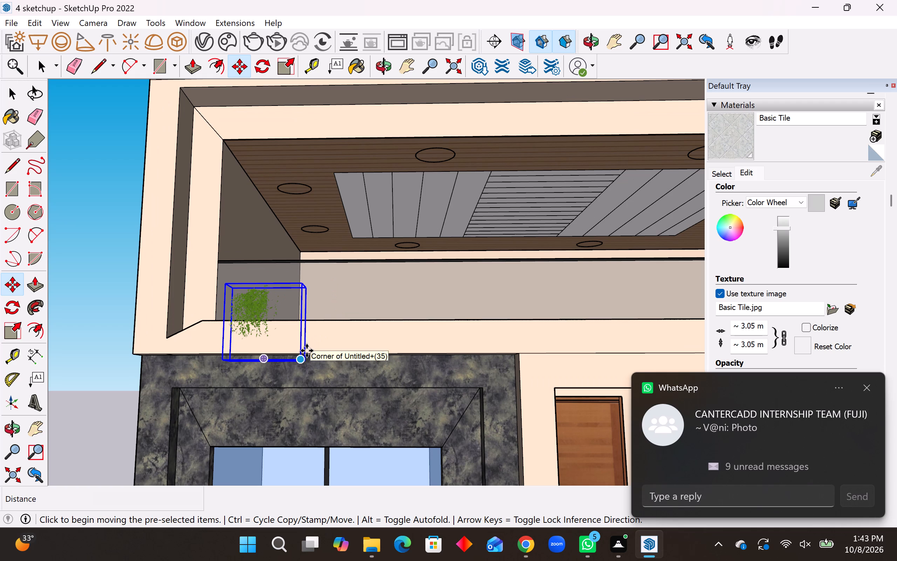
middle_drag(295, 330, 437, 331)
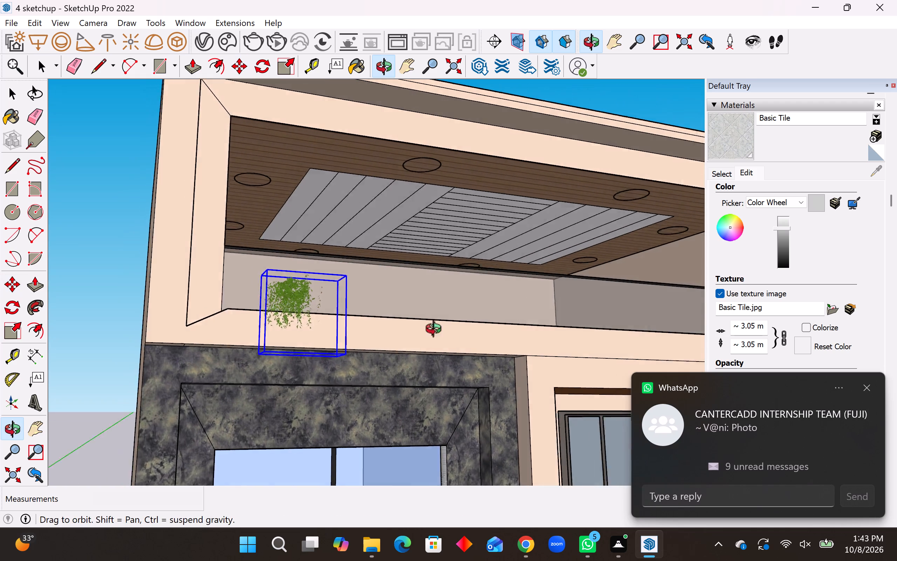
middle_drag(437, 331, 444, 332)
middle_click(571, 334)
middle_drag(310, 303, 418, 346)
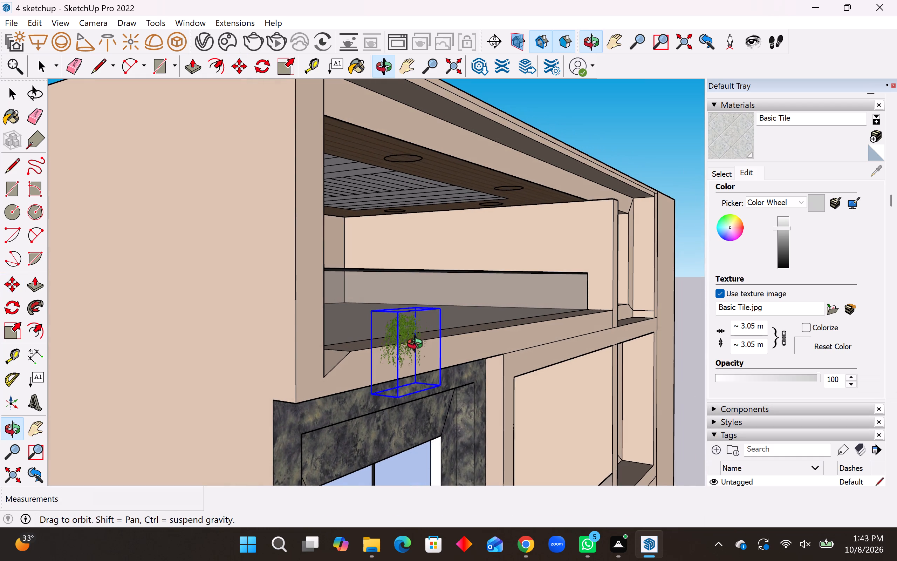
middle_drag(418, 346, 418, 346)
click(374, 312)
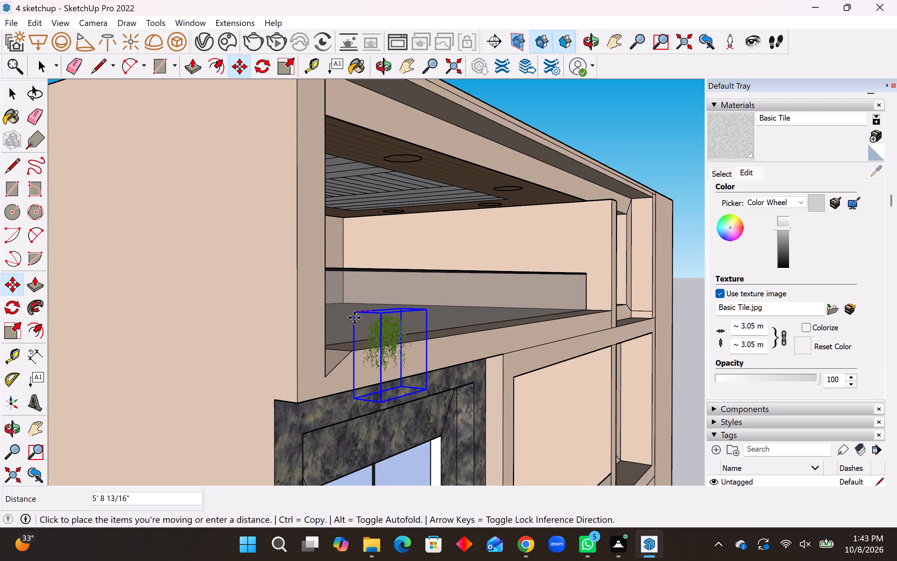
click(352, 318)
scroll(333, 332, down, 3)
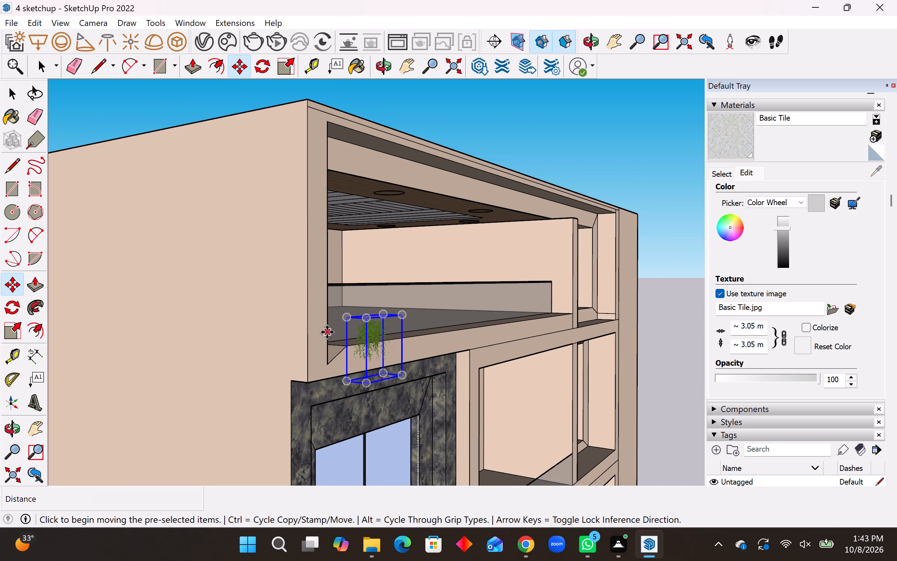
key(space)
scroll(196, 347, down, 2)
drag(637, 314, 634, 316)
Enlarge the hanging plant, scaling its height by about 1.22, its width by about 1.36, and its height again by about 1.38.
middle_drag(444, 394, 431, 389)
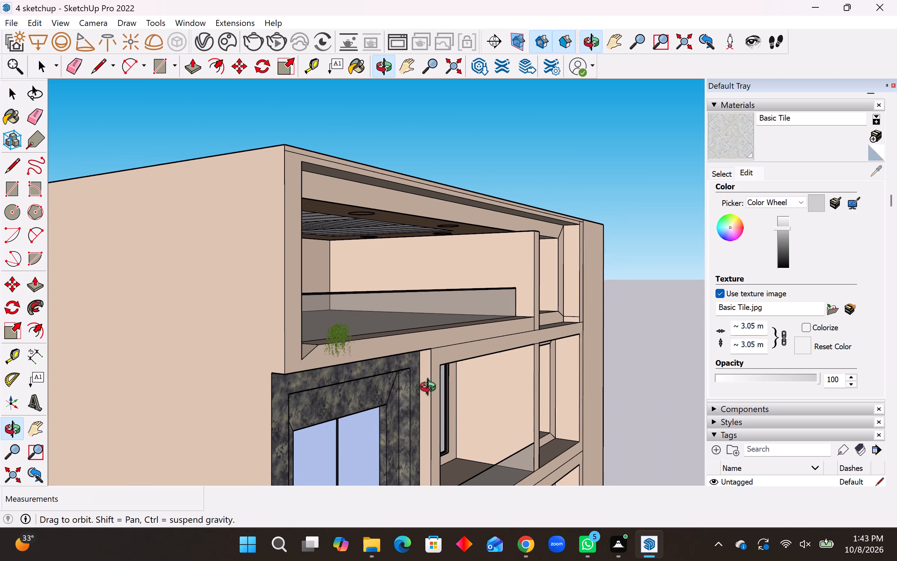
middle_drag(431, 389, 205, 353)
scroll(434, 366, down, 4)
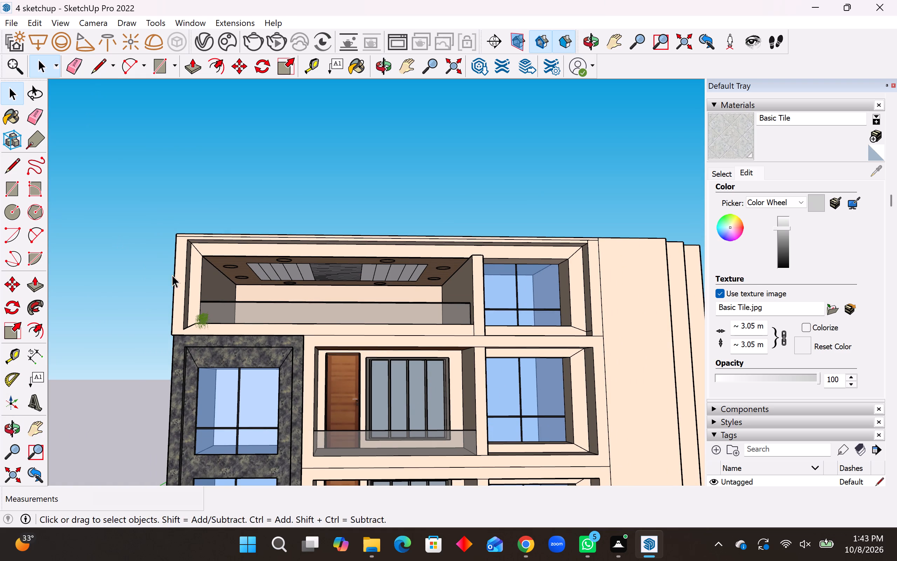
click(201, 322)
click(9, 333)
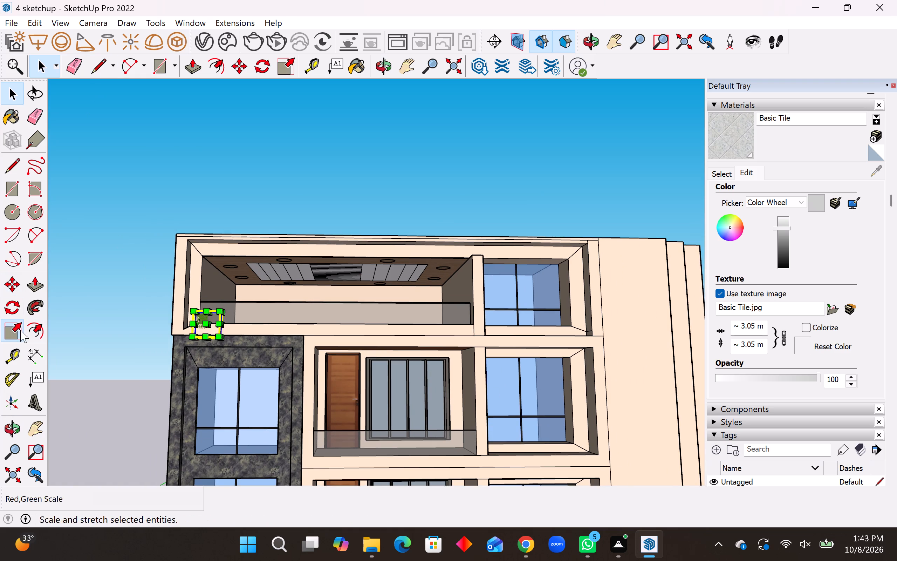
scroll(256, 310, up, 8)
middle_drag(185, 312, 194, 424)
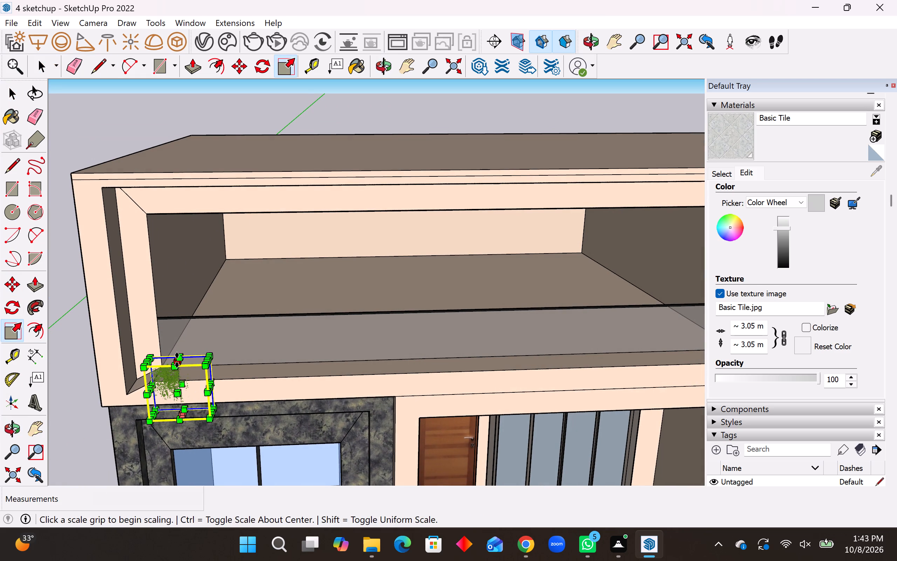
click(178, 360)
click(175, 350)
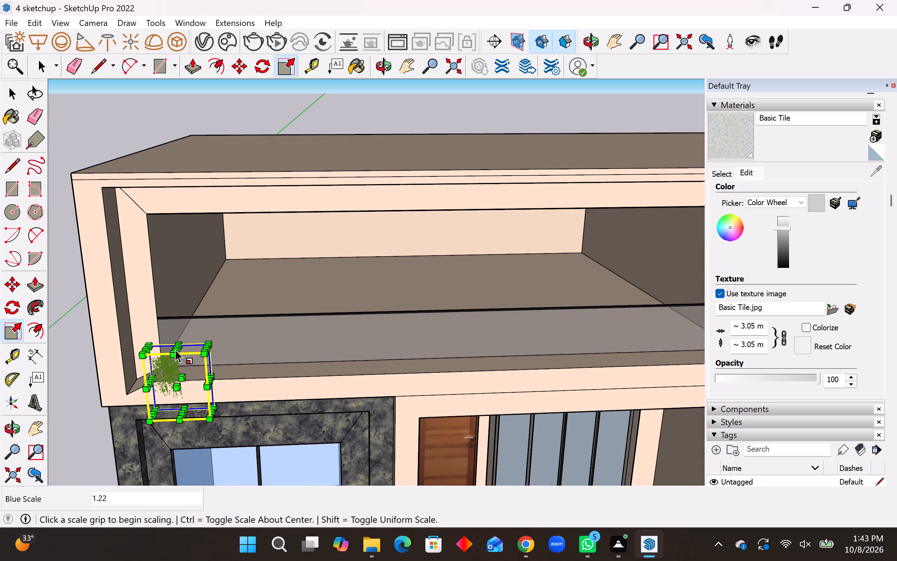
click(210, 380)
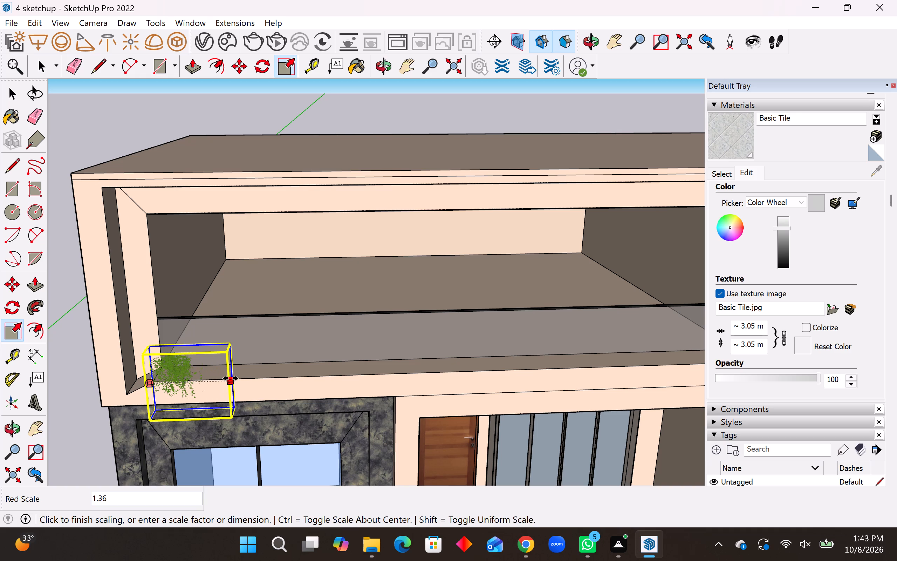
click(231, 378)
click(189, 349)
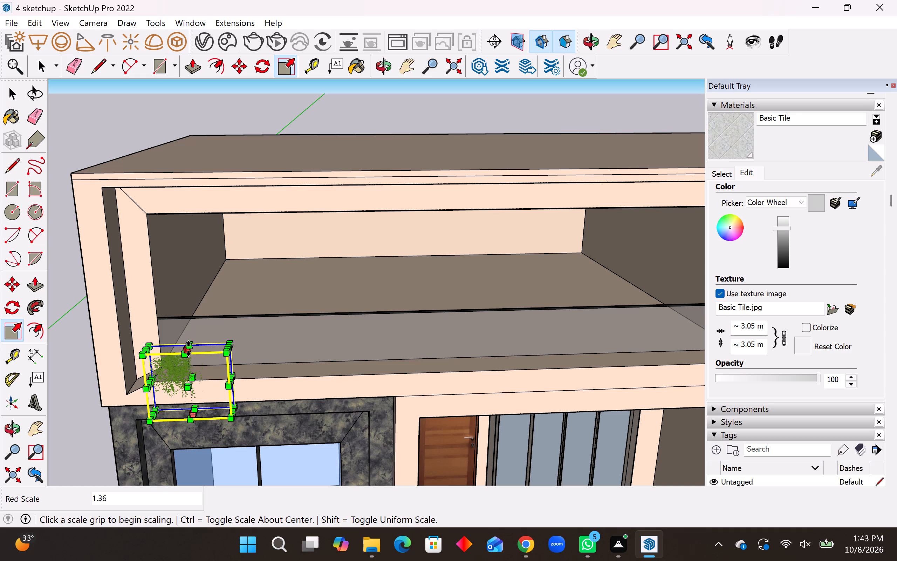
click(184, 324)
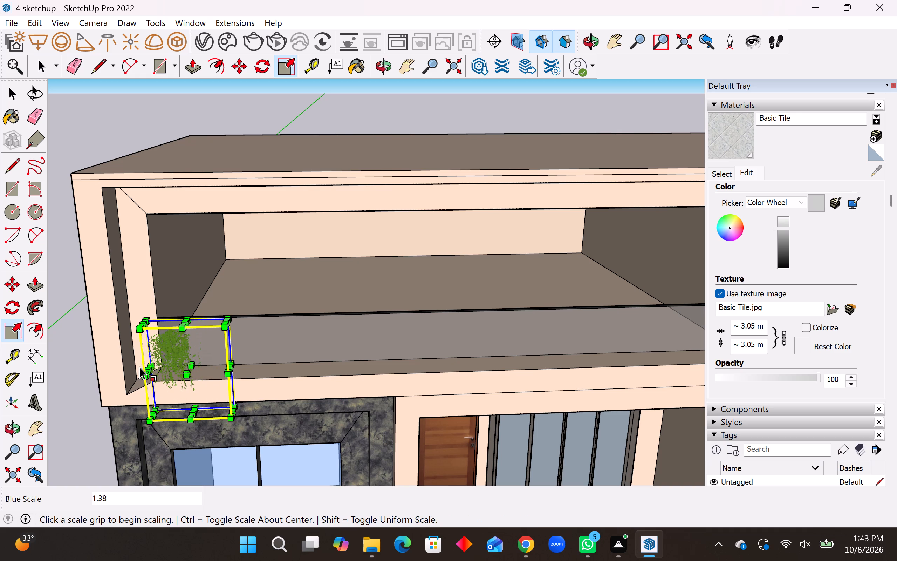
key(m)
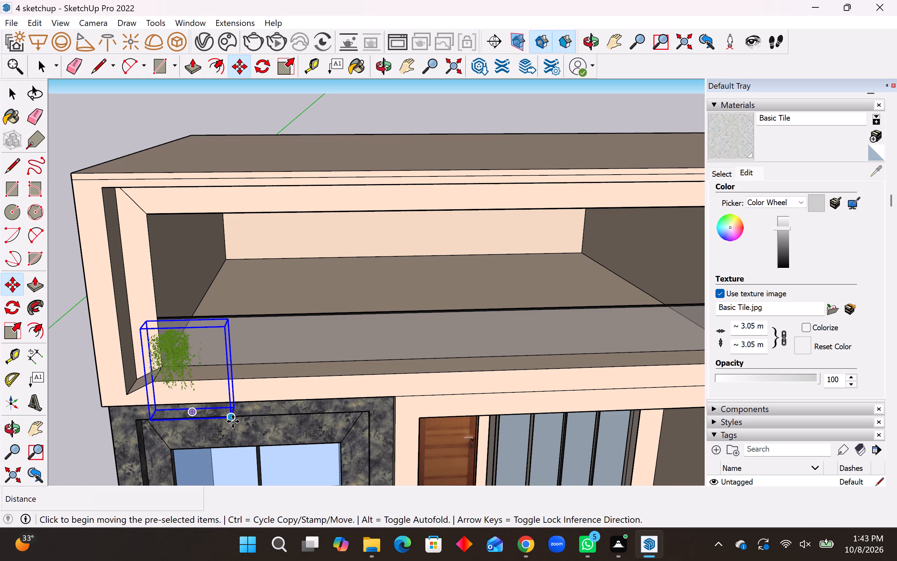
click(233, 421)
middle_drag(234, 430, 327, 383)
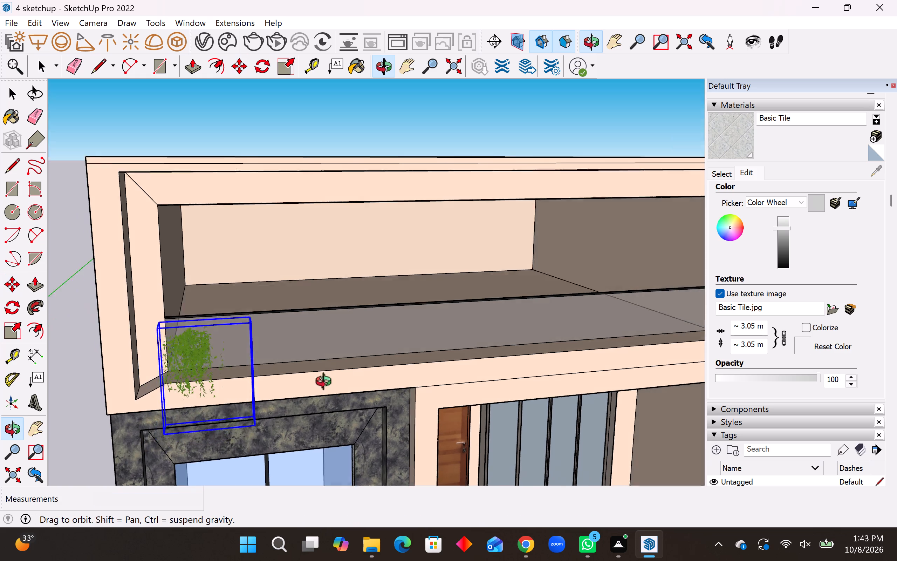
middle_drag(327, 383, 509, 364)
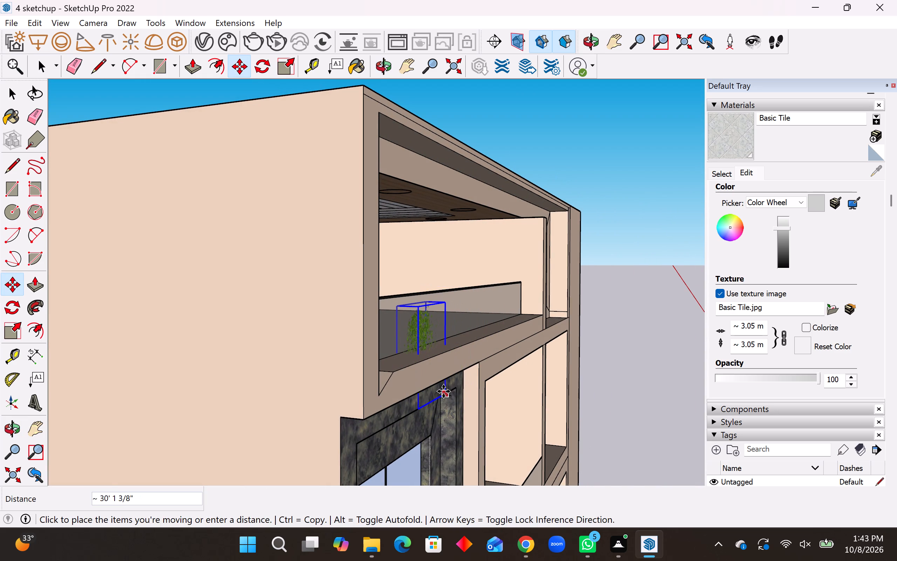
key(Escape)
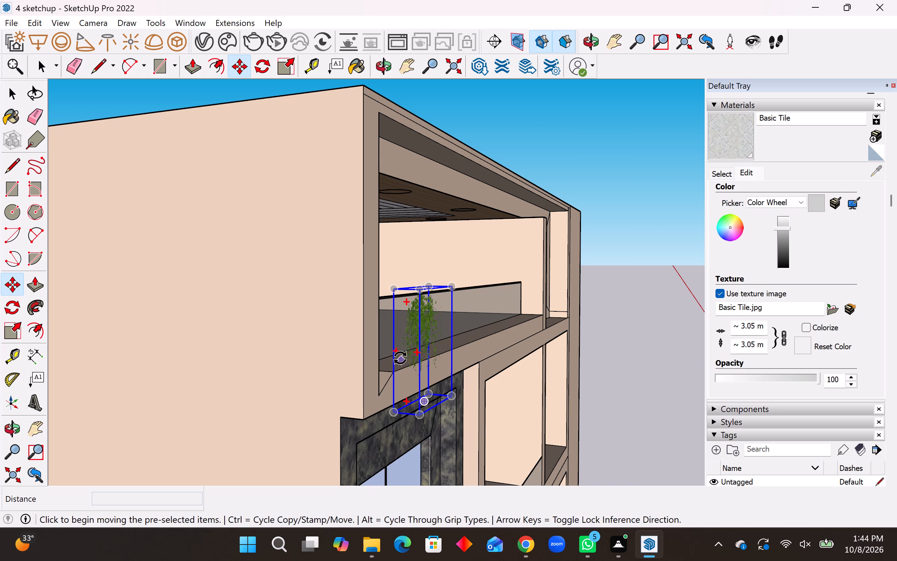
Move the hanging plant about 9' 1" straight down over the beige band and the stone cladding's top, and deselect it.
key(m)
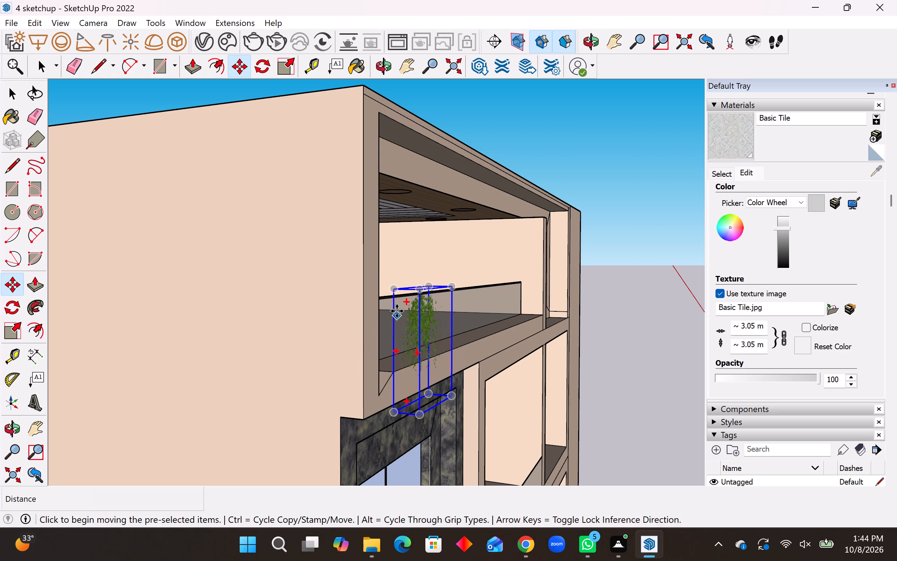
click(393, 292)
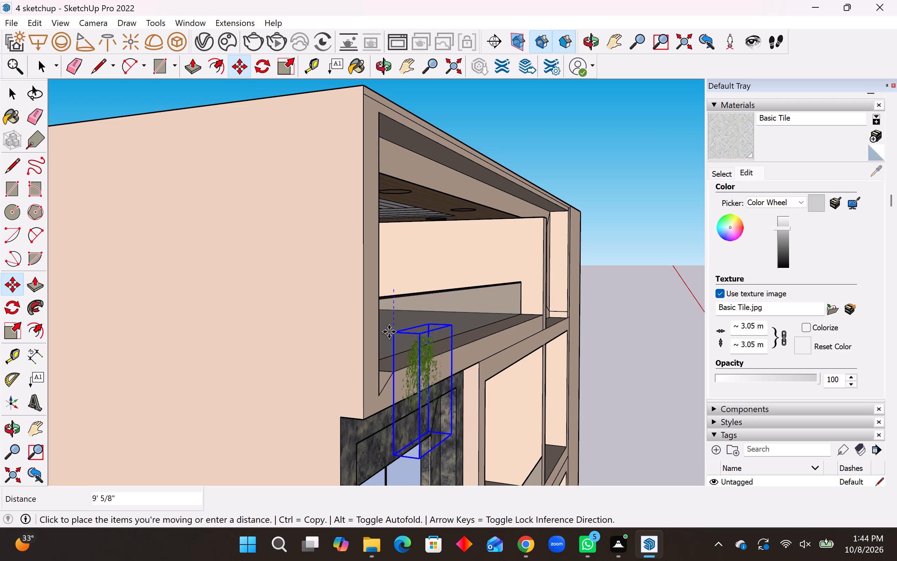
click(389, 331)
middle_drag(454, 354, 285, 323)
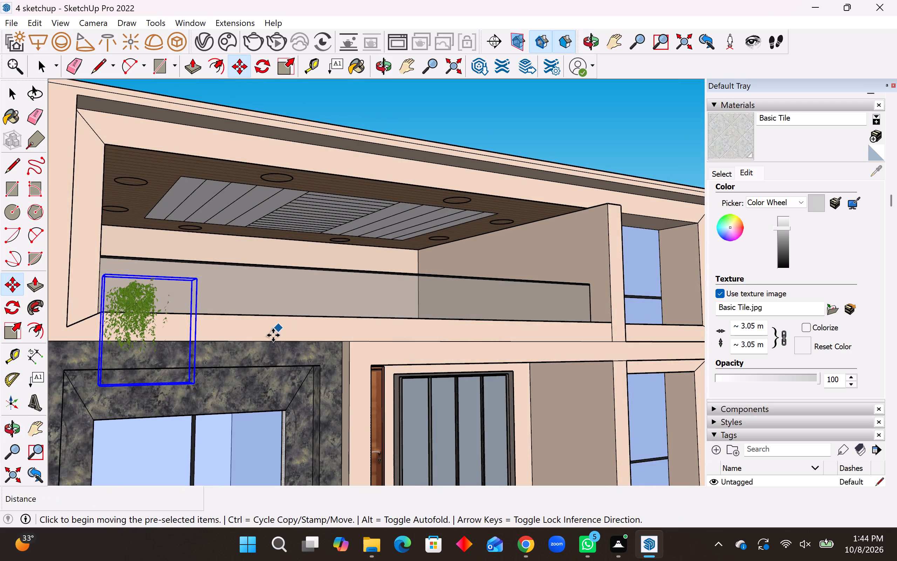
scroll(273, 341, down, 7)
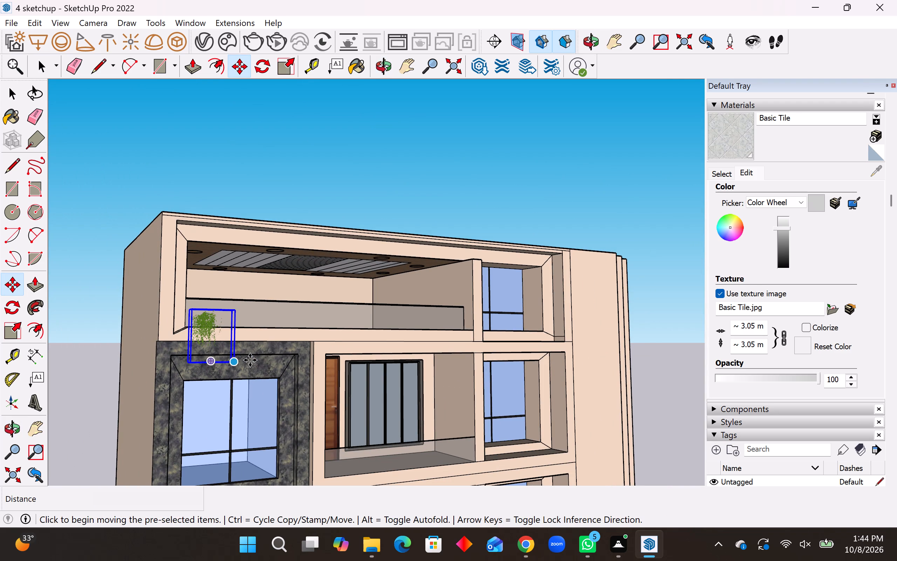
key(space)
click(95, 354)
Move the hanging plant about 3' 3" back toward the facade so it sits closer to the balcony edge, and deselect it.
middle_drag(224, 349, 109, 359)
scroll(161, 329, up, 3)
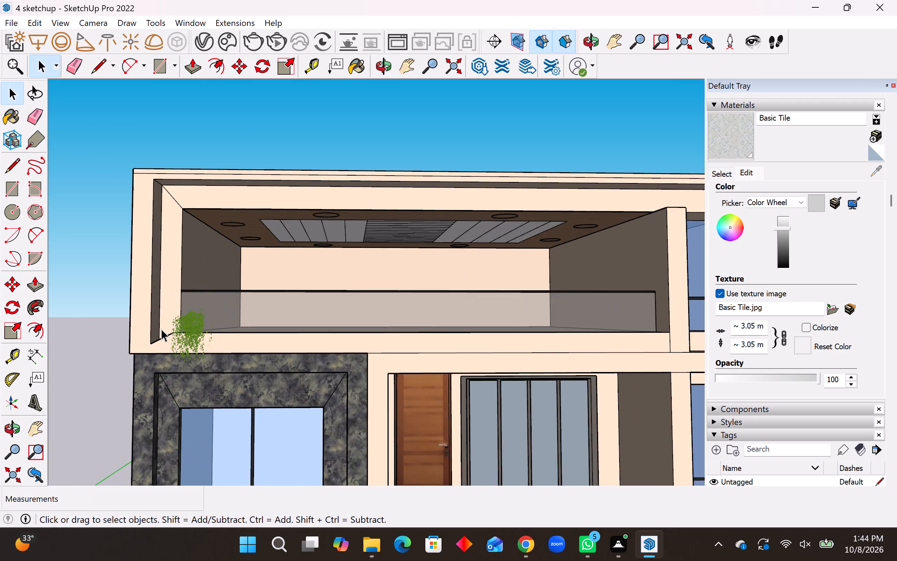
scroll(161, 329, up, 6)
middle_drag(212, 333, 264, 352)
middle_drag(323, 357, 566, 368)
middle_drag(569, 368, 616, 369)
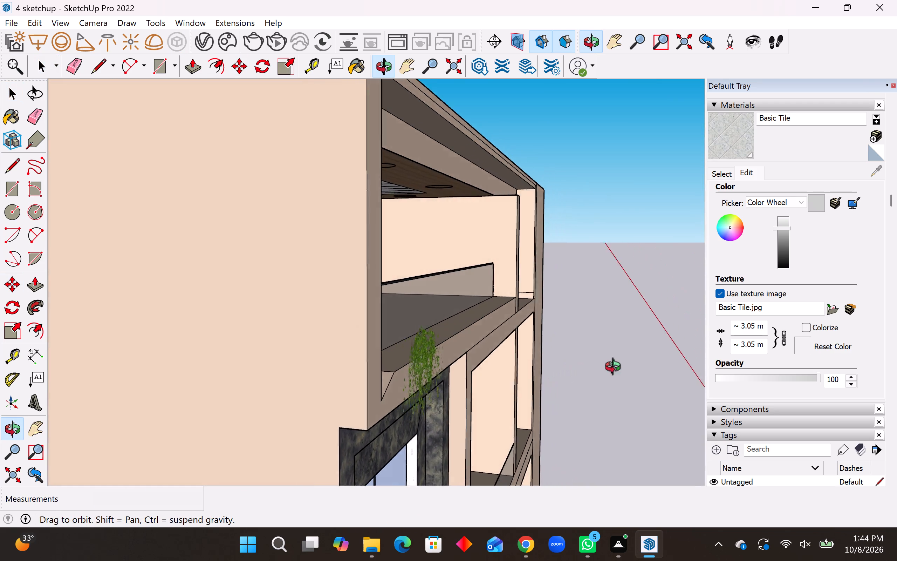
middle_drag(616, 369, 612, 370)
click(475, 358)
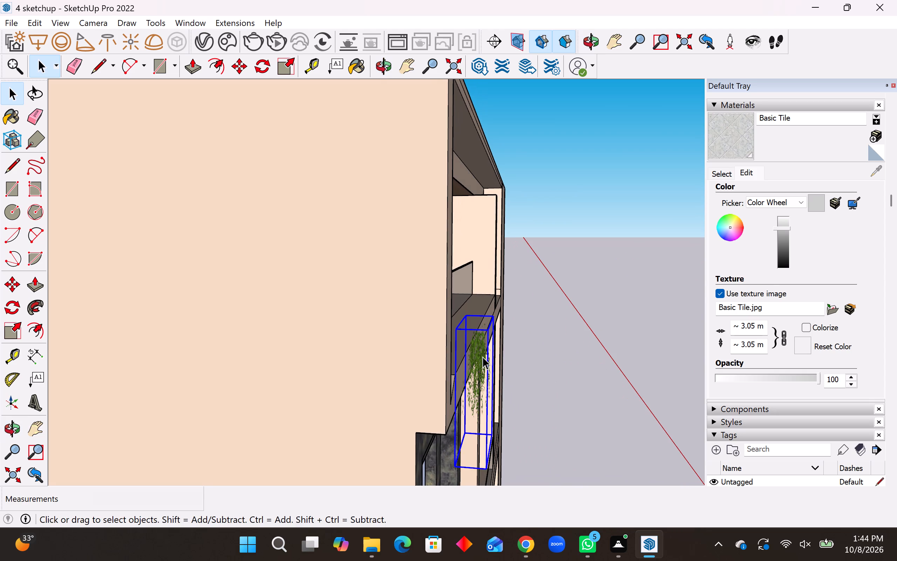
key(m)
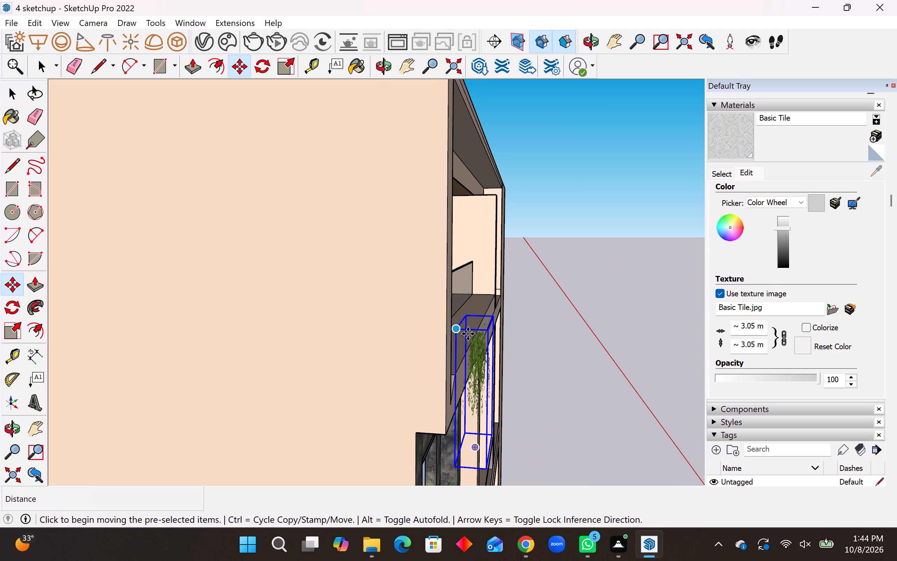
click(473, 330)
click(470, 331)
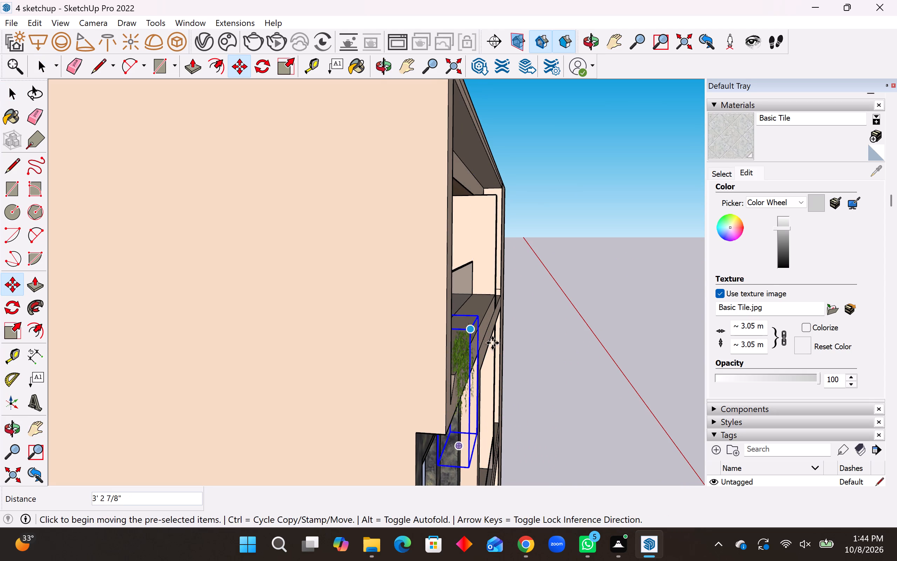
key(space)
click(609, 327)
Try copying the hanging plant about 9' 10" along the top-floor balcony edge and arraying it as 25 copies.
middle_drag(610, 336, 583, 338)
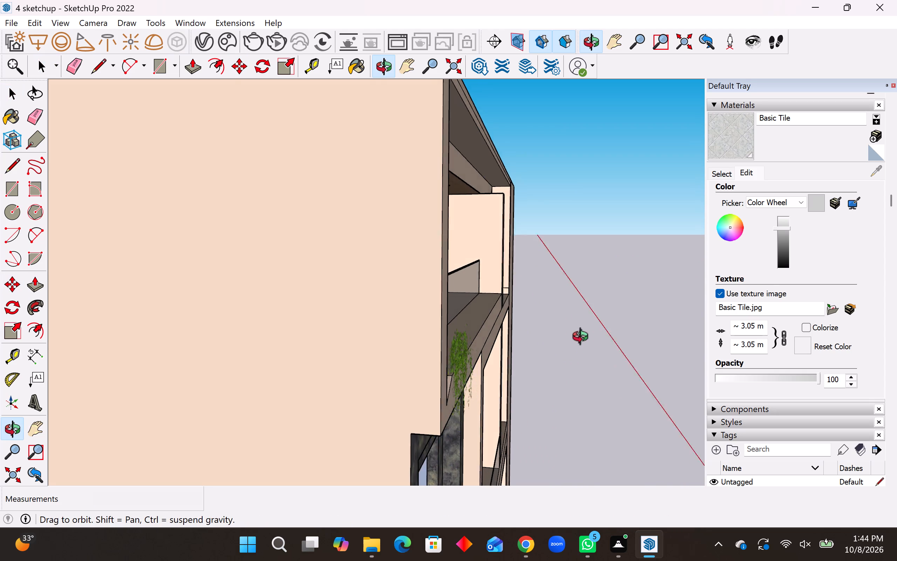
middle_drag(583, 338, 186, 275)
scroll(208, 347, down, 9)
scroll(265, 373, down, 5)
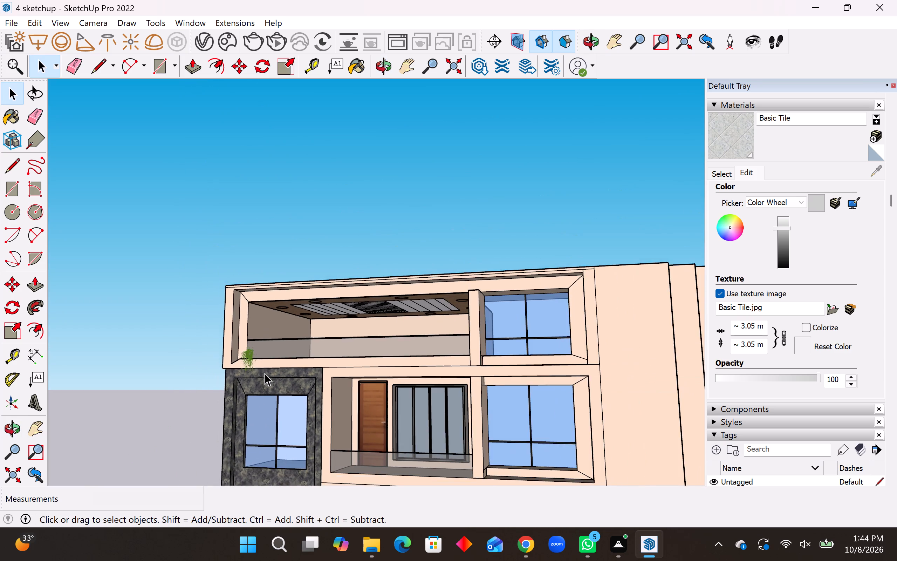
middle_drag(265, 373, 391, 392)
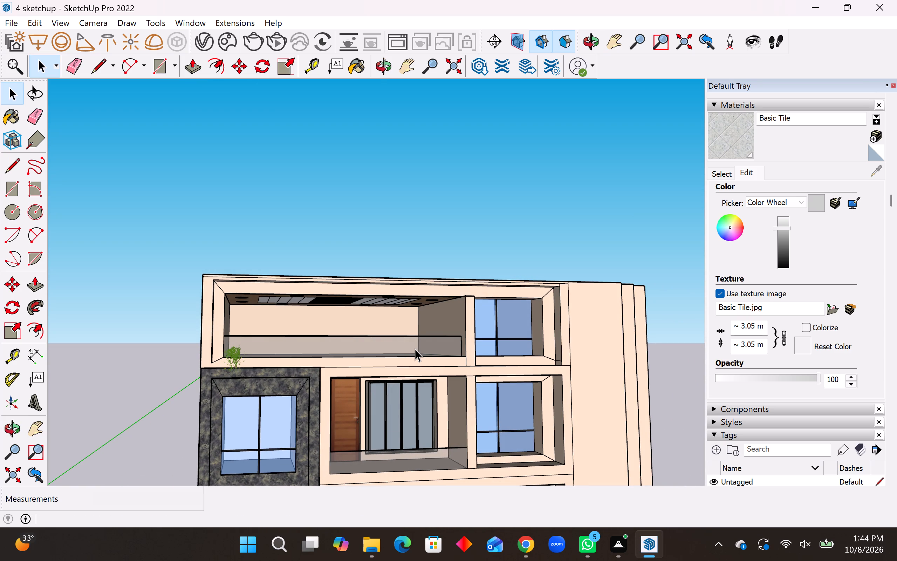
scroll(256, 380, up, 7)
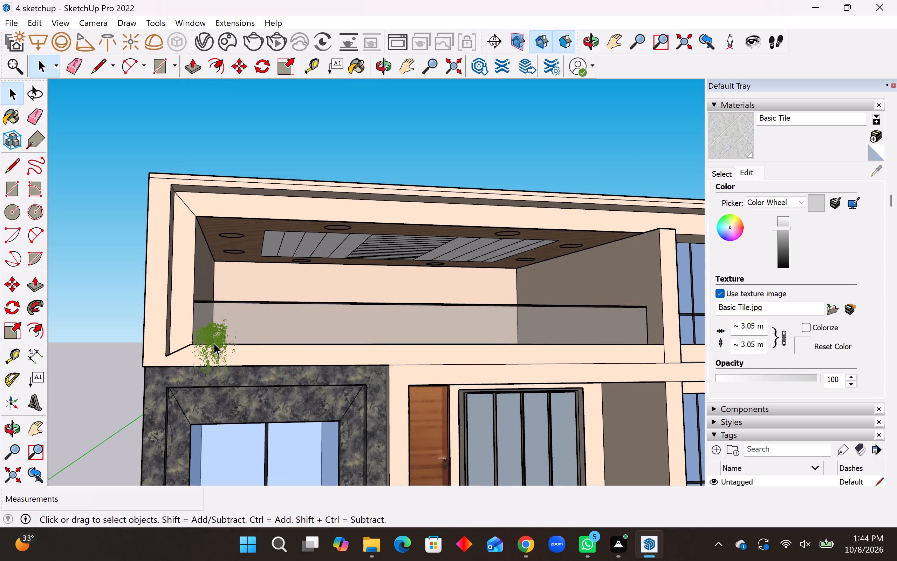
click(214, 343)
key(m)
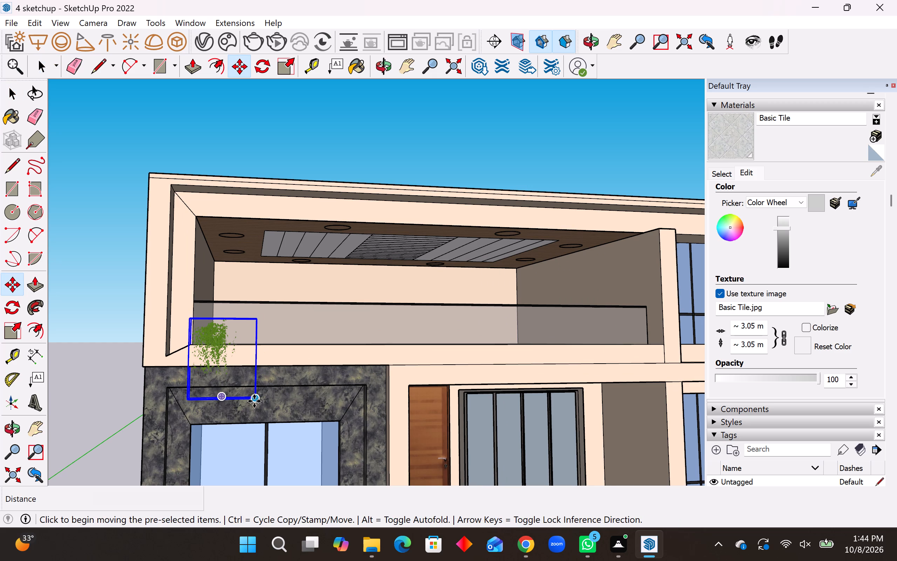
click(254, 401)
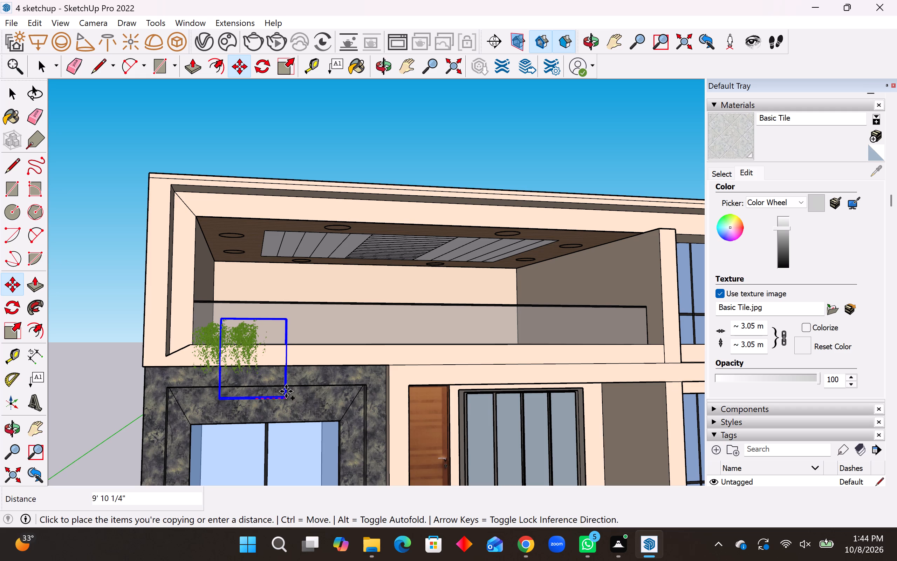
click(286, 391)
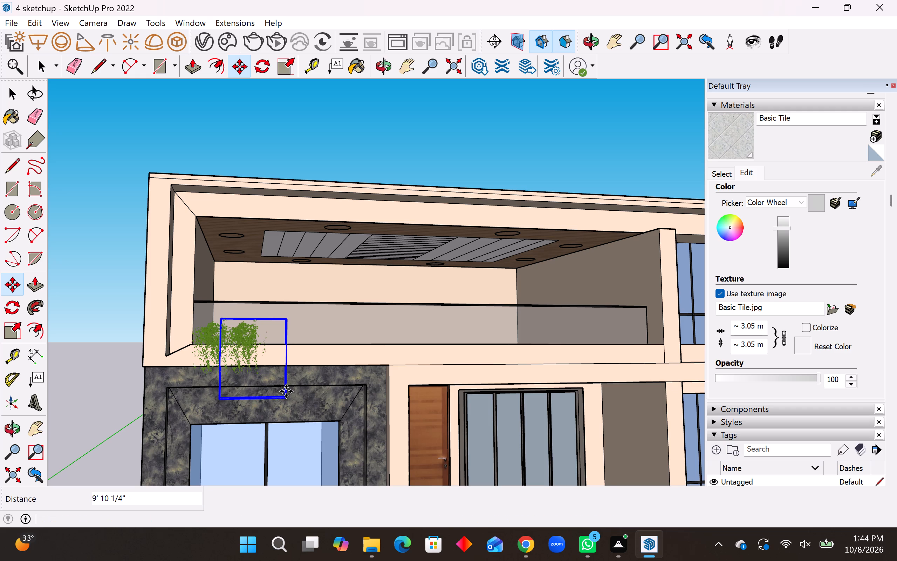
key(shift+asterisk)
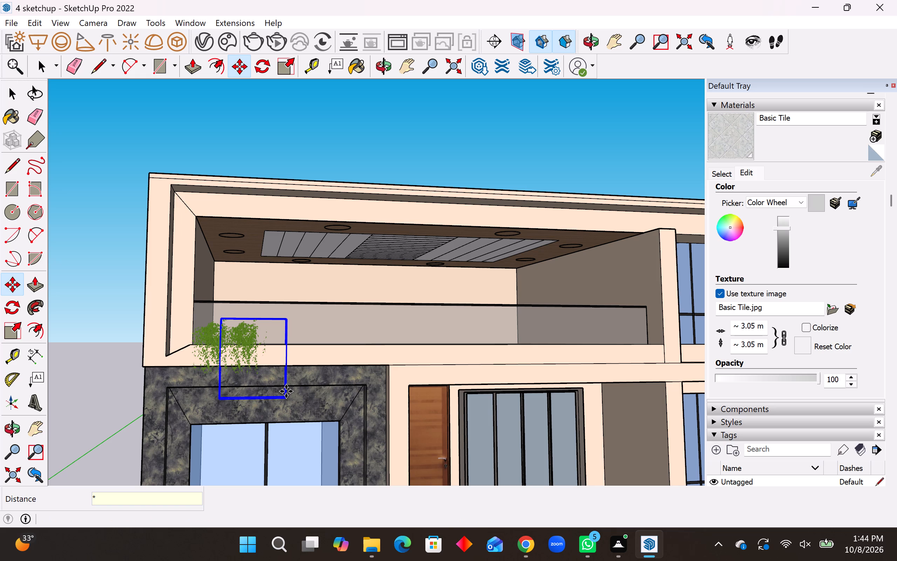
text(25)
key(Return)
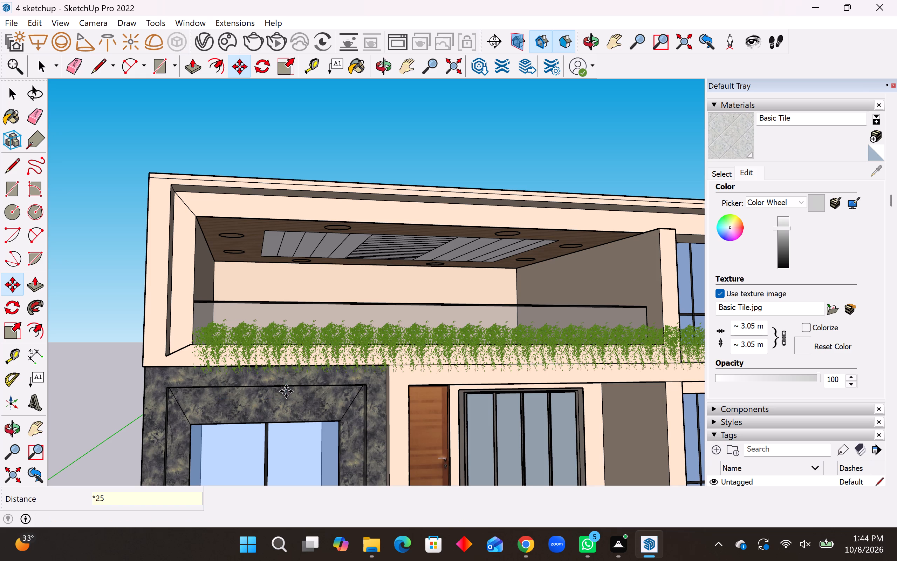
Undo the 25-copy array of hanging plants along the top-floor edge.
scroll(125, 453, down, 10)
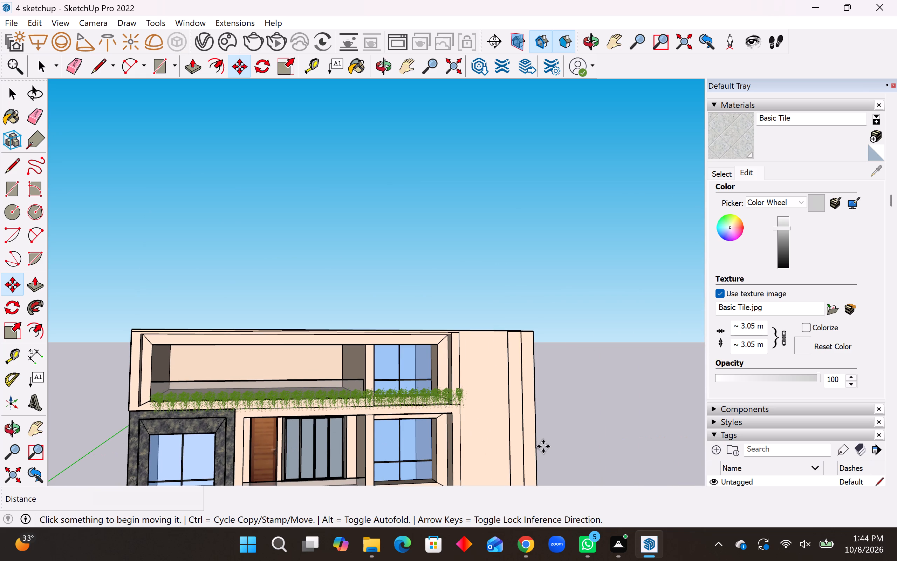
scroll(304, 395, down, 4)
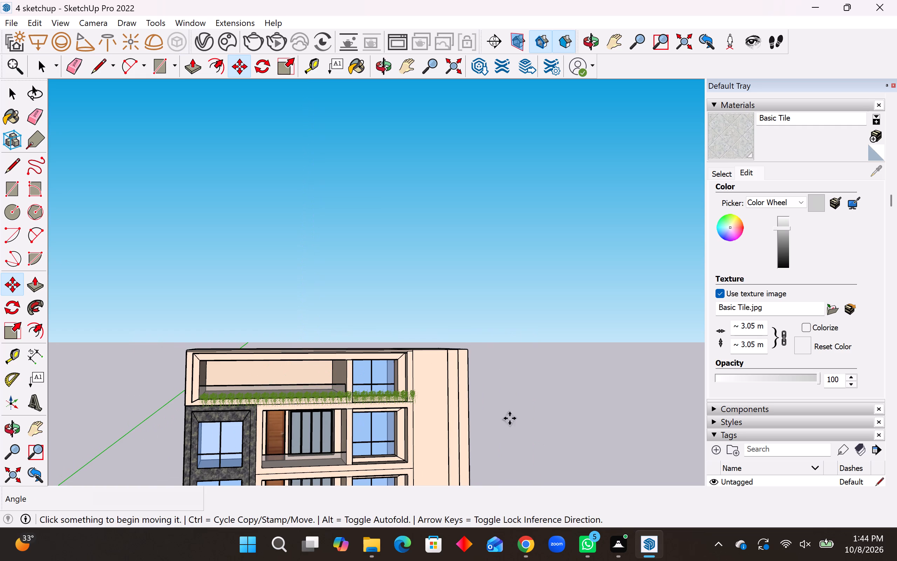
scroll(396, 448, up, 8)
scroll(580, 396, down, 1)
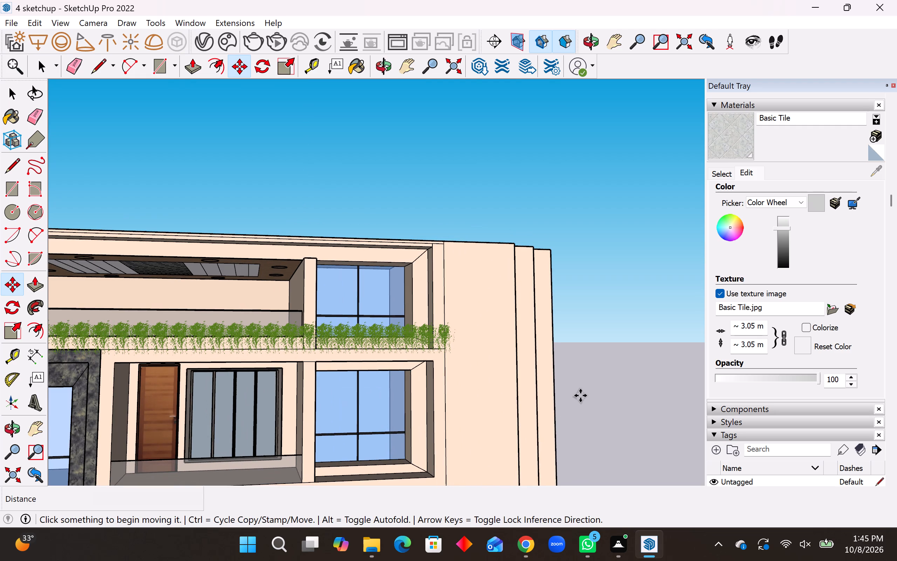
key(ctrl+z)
Copy the hanging plant about 9' along the top-floor balcony edge and array it as 15 copies.
scroll(589, 378, down, 5)
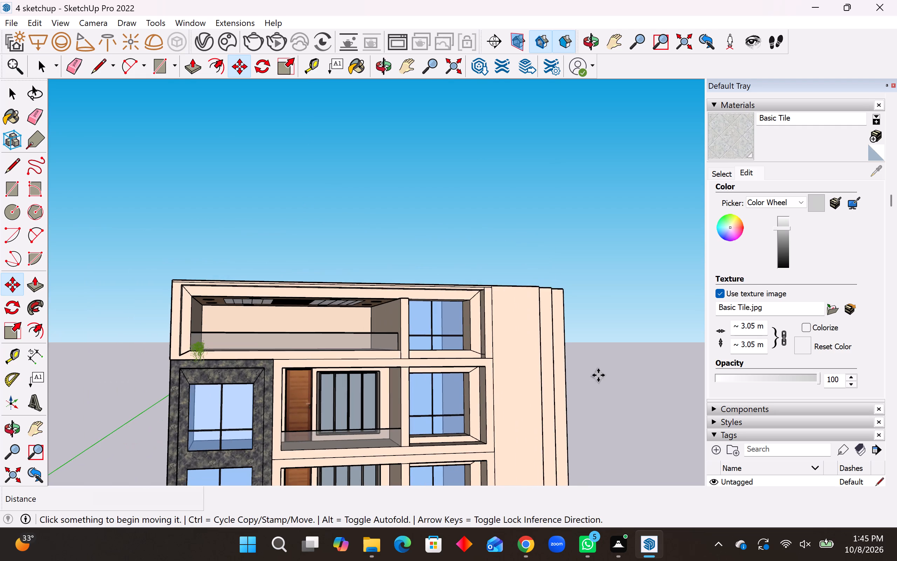
scroll(196, 348, up, 7)
key(space)
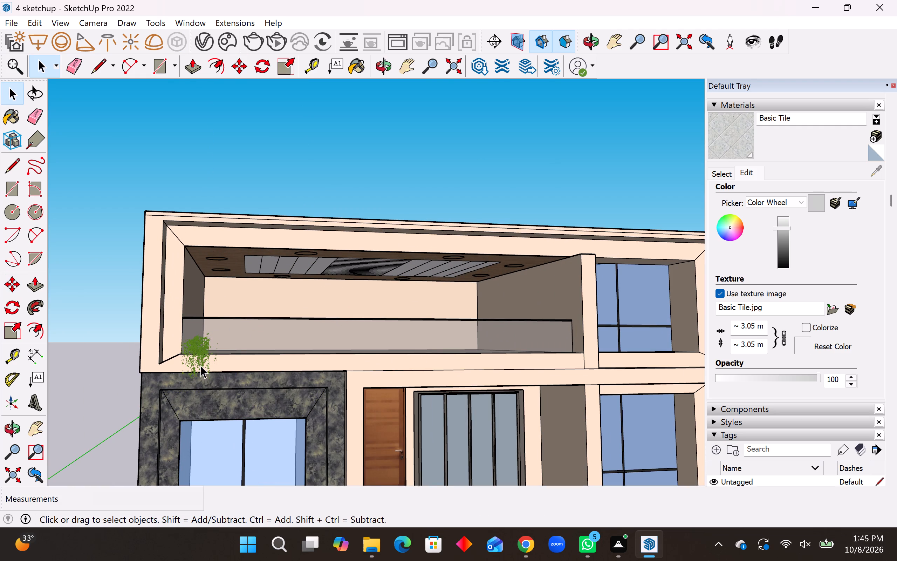
click(199, 360)
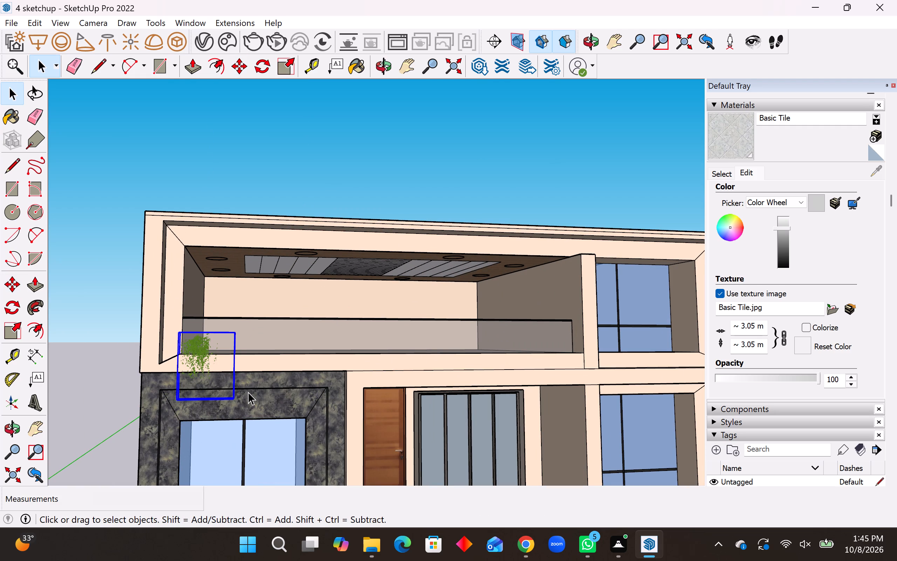
key(m)
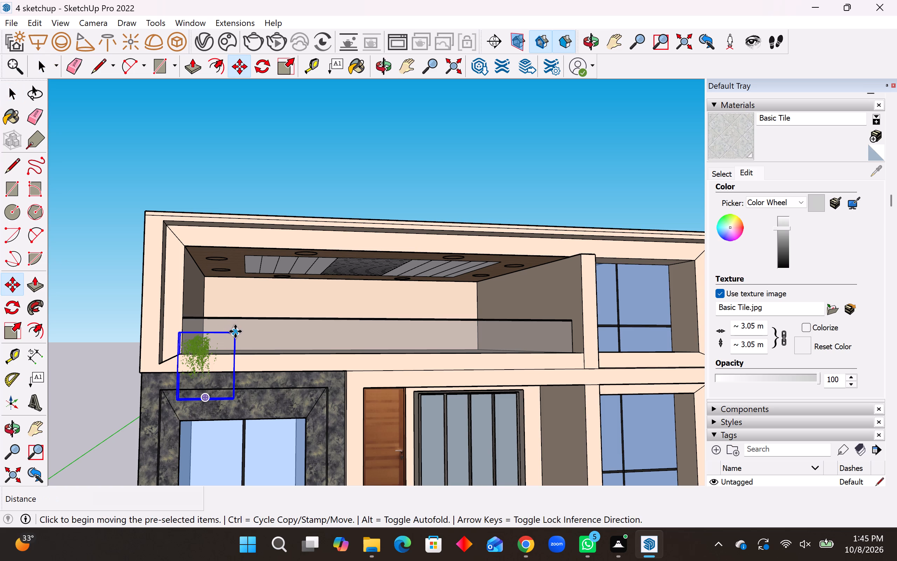
click(235, 331)
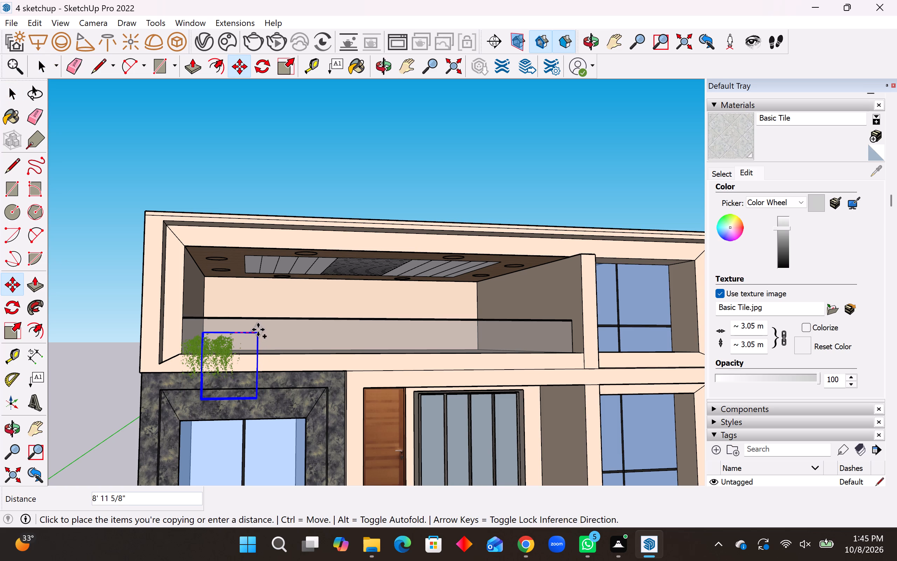
click(258, 330)
key(shift+asterisk)
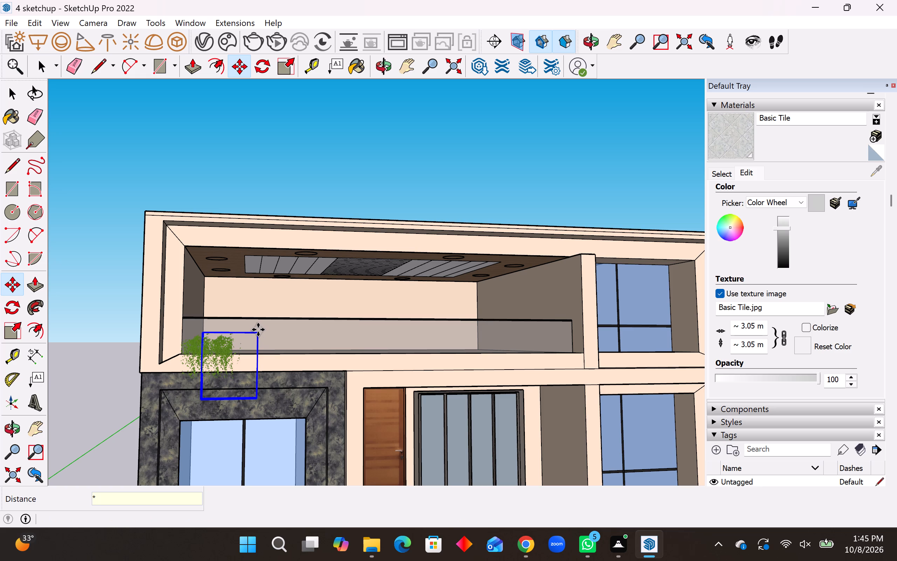
text(15)
key(Return)
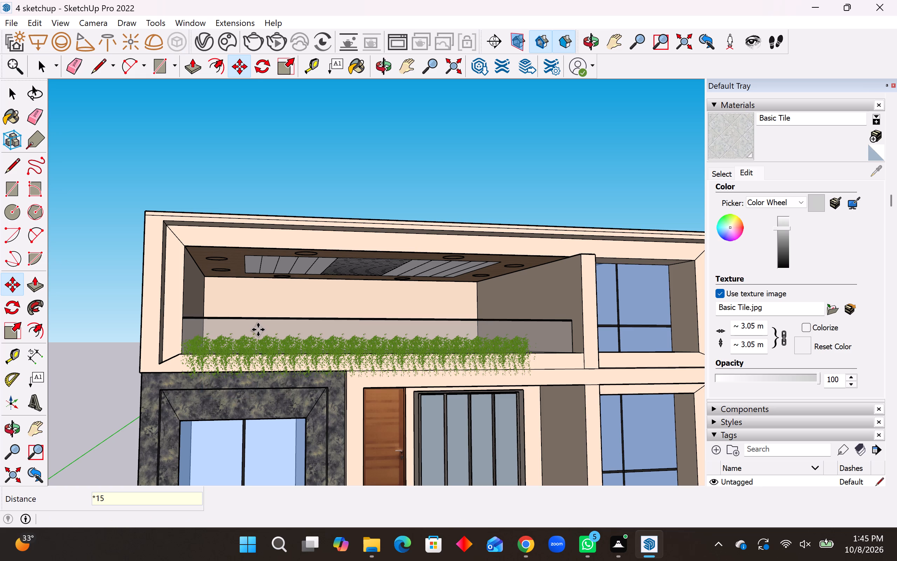
Extend the plant row to the balcony's dividing wall with two more copies, offset about 17' 5" and another 9' 4".
scroll(162, 361, down, 9)
middle_drag(286, 364, 270, 369)
scroll(396, 408, up, 4)
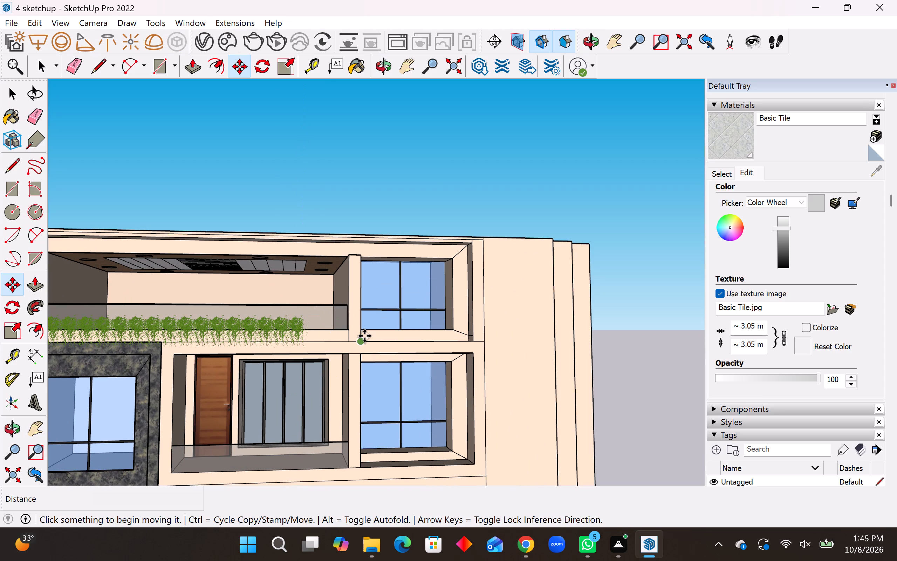
key(space)
click(294, 327)
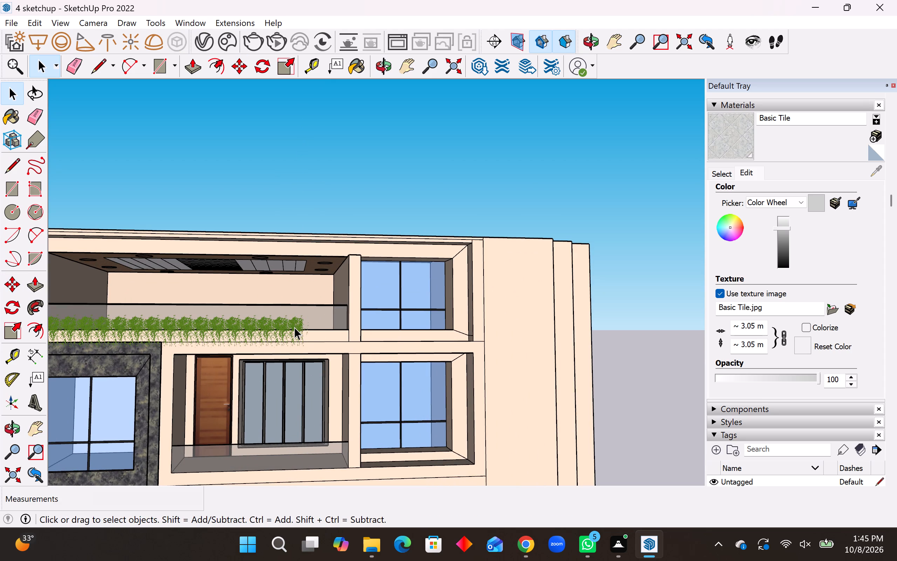
key(m)
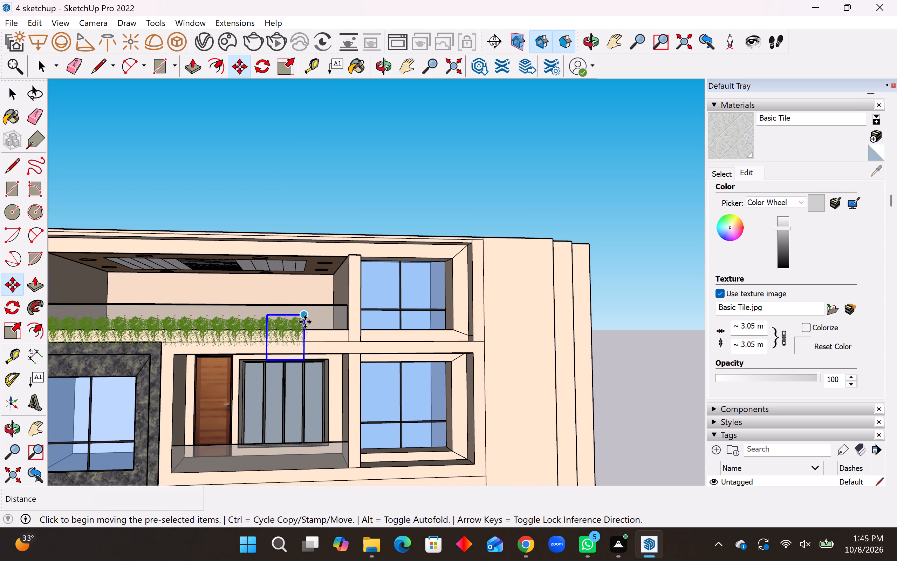
click(305, 317)
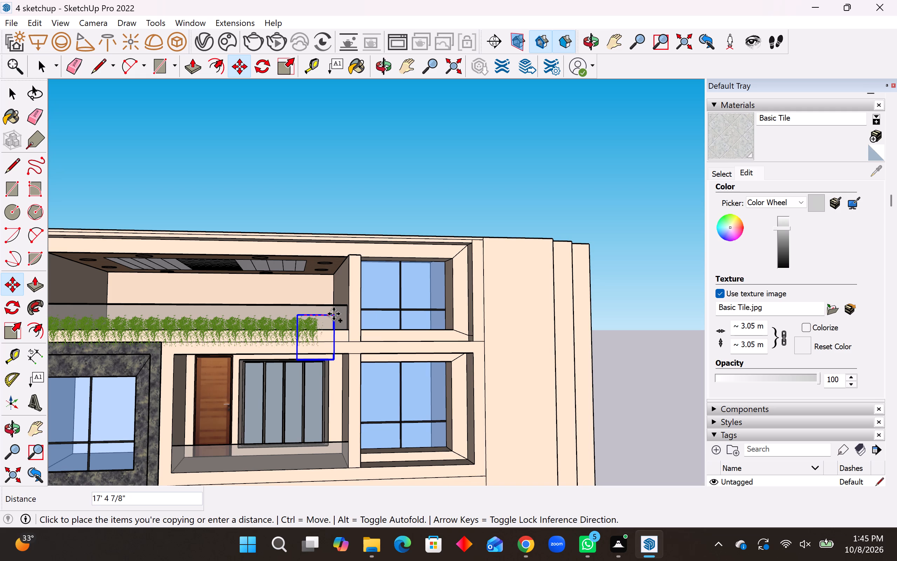
click(334, 314)
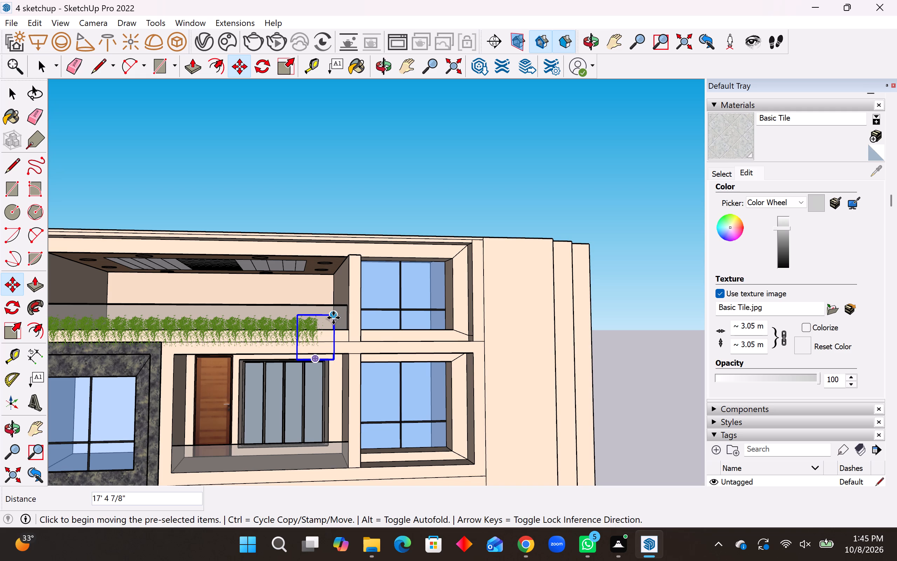
click(333, 318)
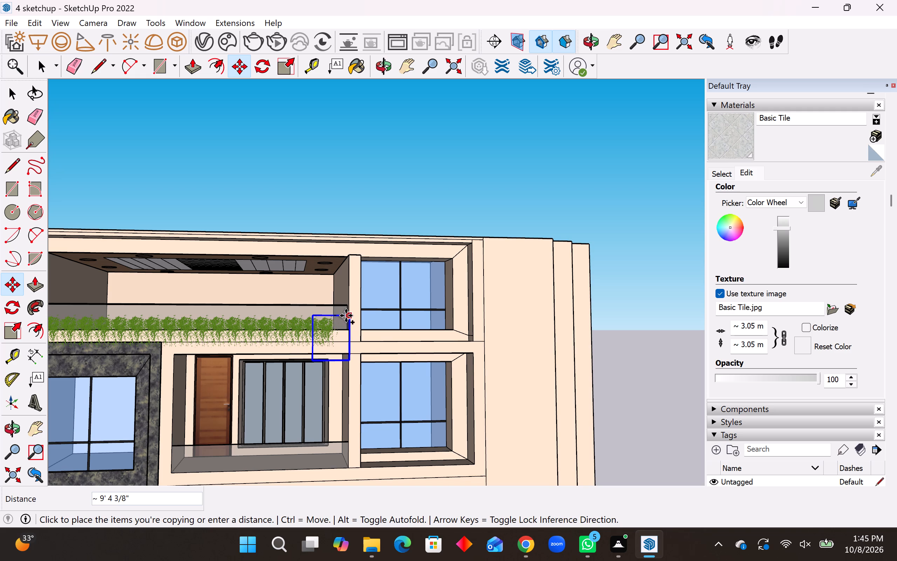
click(346, 315)
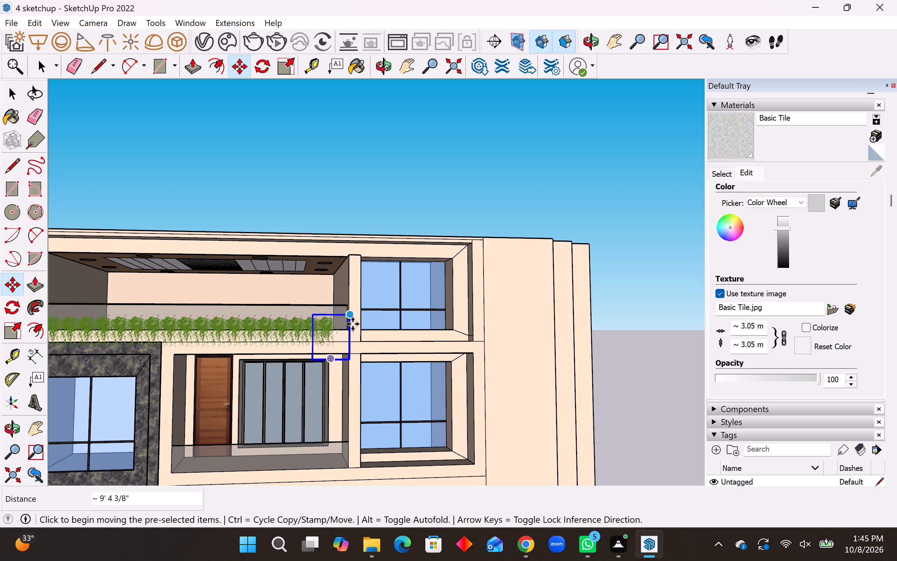
Copy the row's end hanging plant down to the open space beside the stone-clad window bay.
click(351, 315)
scroll(427, 359, down, 5)
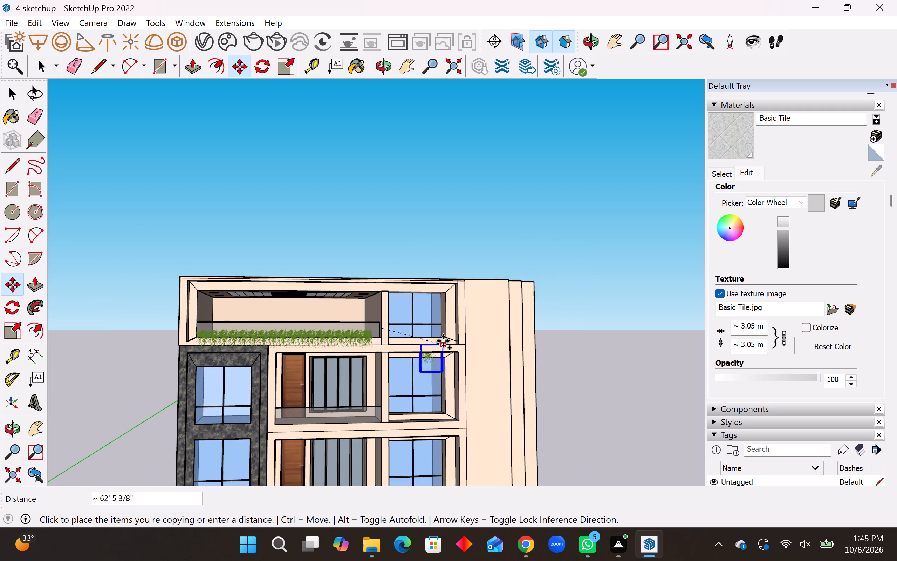
scroll(443, 341, down, 10)
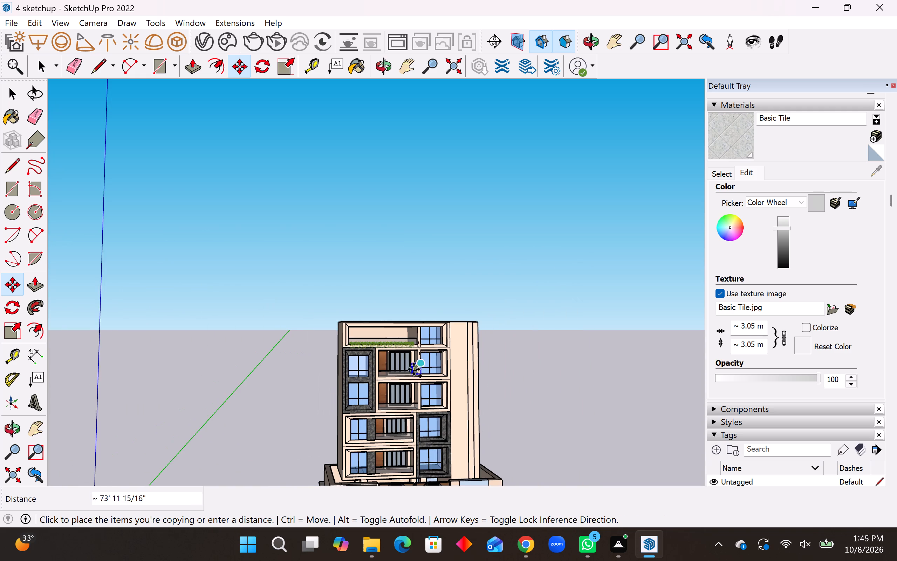
scroll(370, 426, up, 14)
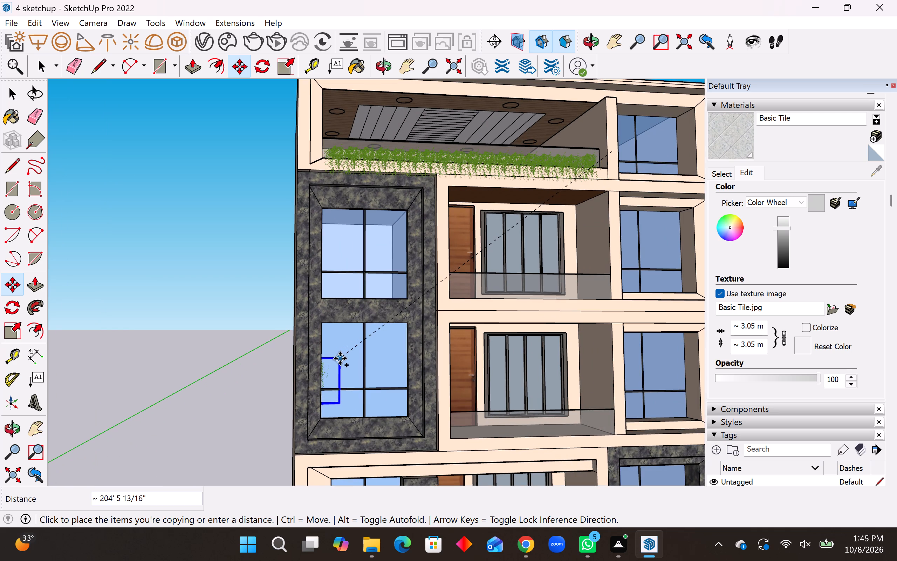
scroll(331, 304, up, 5)
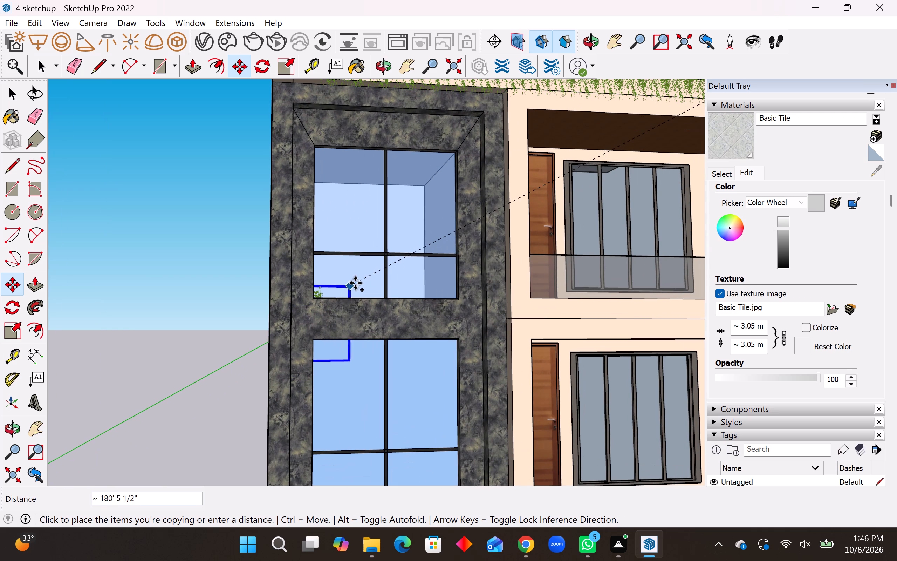
middle_drag(377, 271, 391, 360)
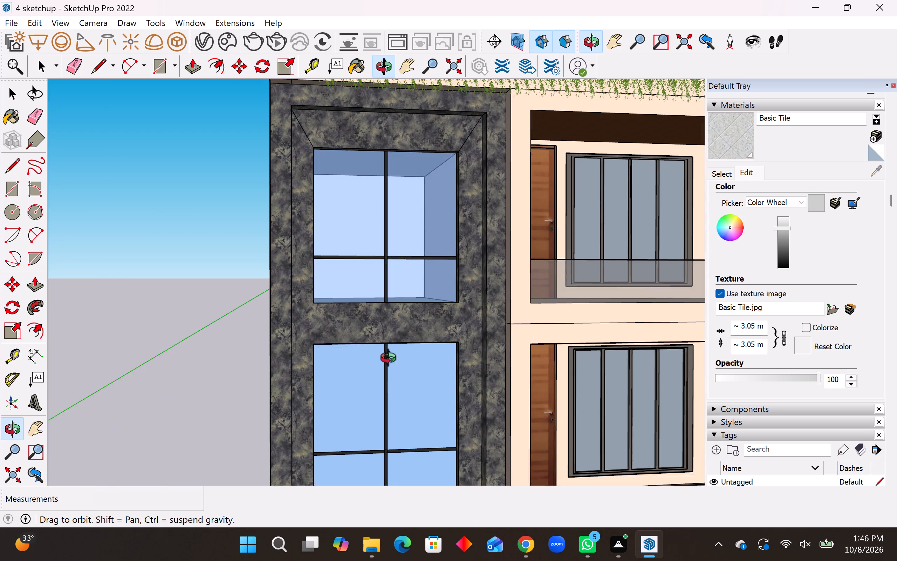
middle_drag(391, 360, 394, 364)
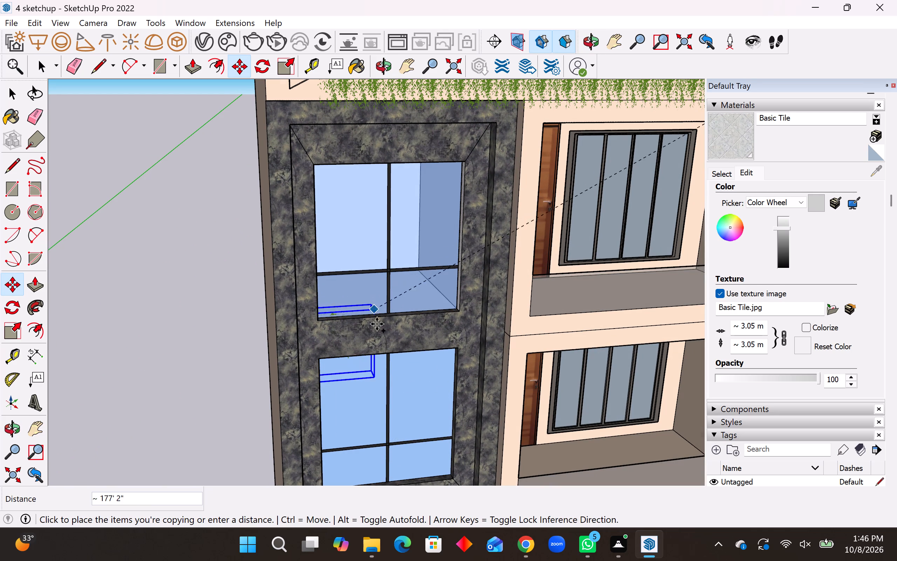
click(208, 338)
middle_drag(136, 379, 145, 377)
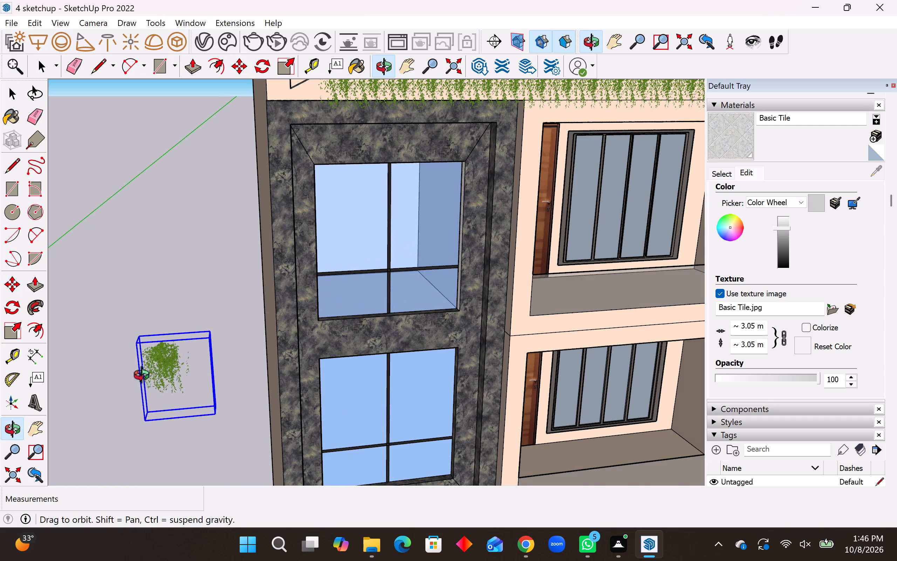
Move the hanging plant about 58' 9" onto the sill of the stone-clad bay's upper window.
middle_drag(145, 377, 176, 376)
click(146, 346)
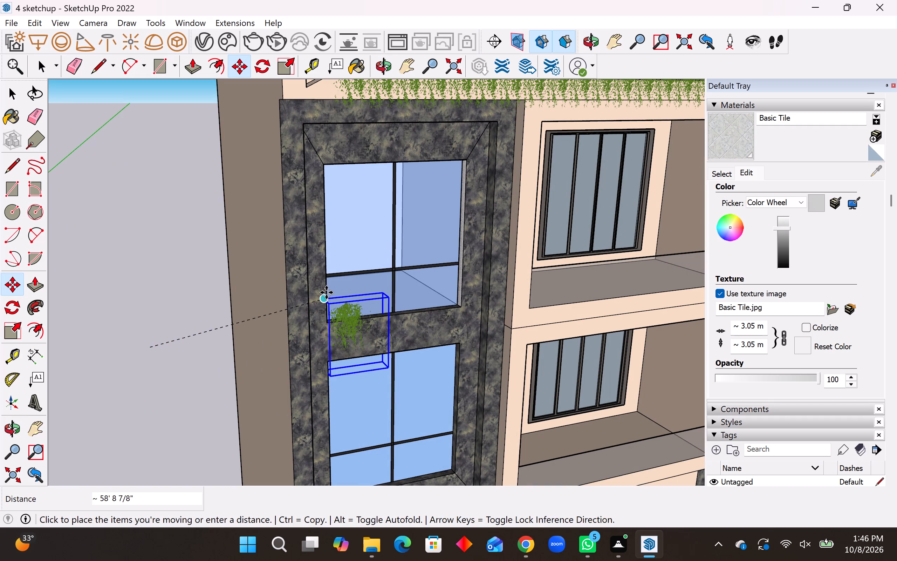
click(323, 292)
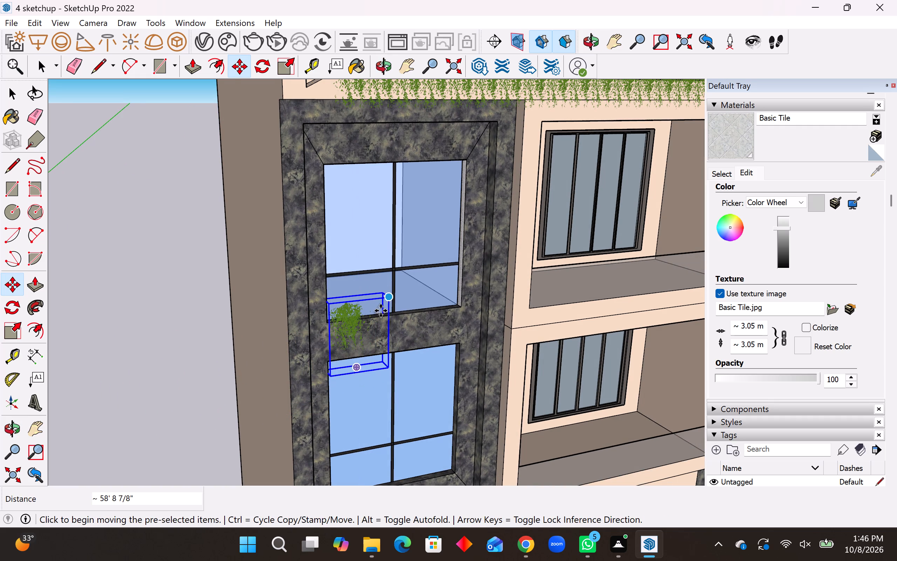
Copy the hanging plant about 8' 5" along the upper window sill and array it as 5 copies.
middle_drag(381, 311, 319, 313)
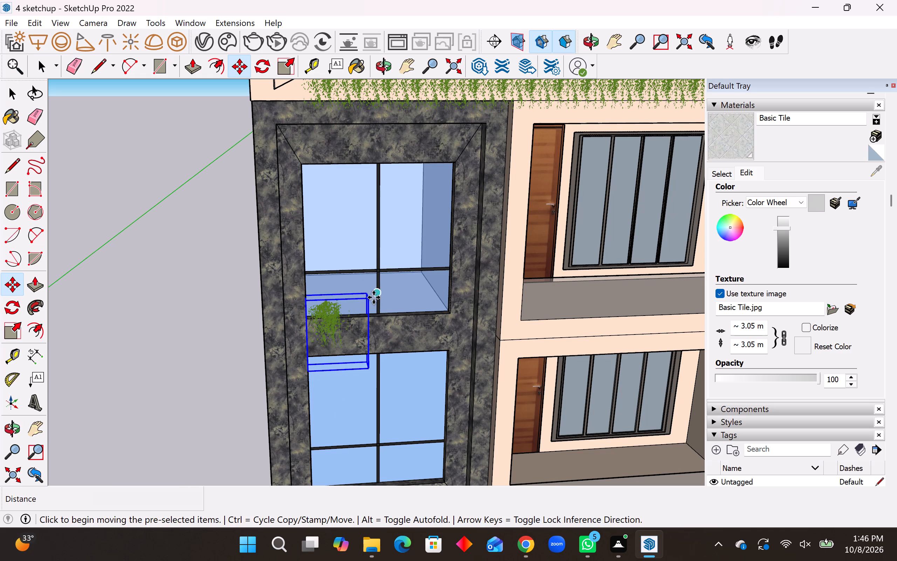
click(368, 300)
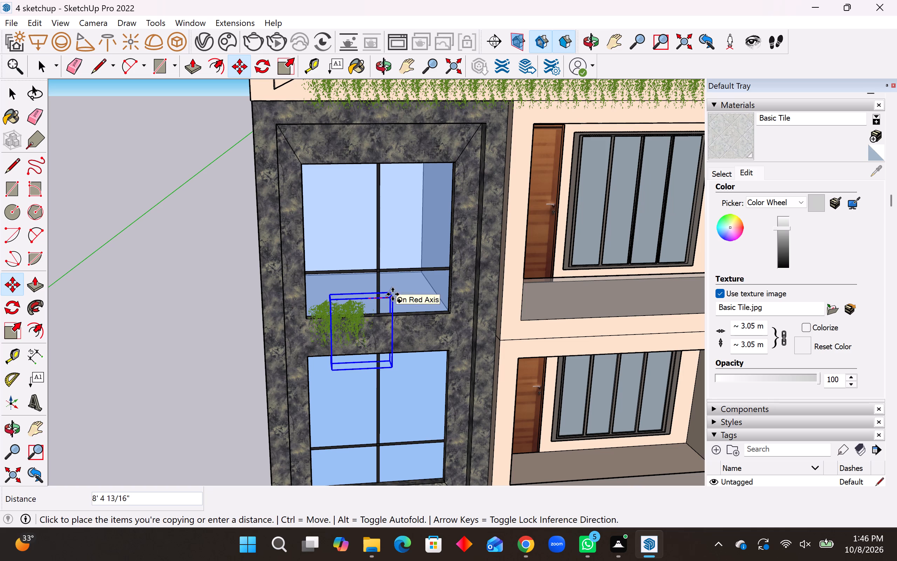
click(392, 294)
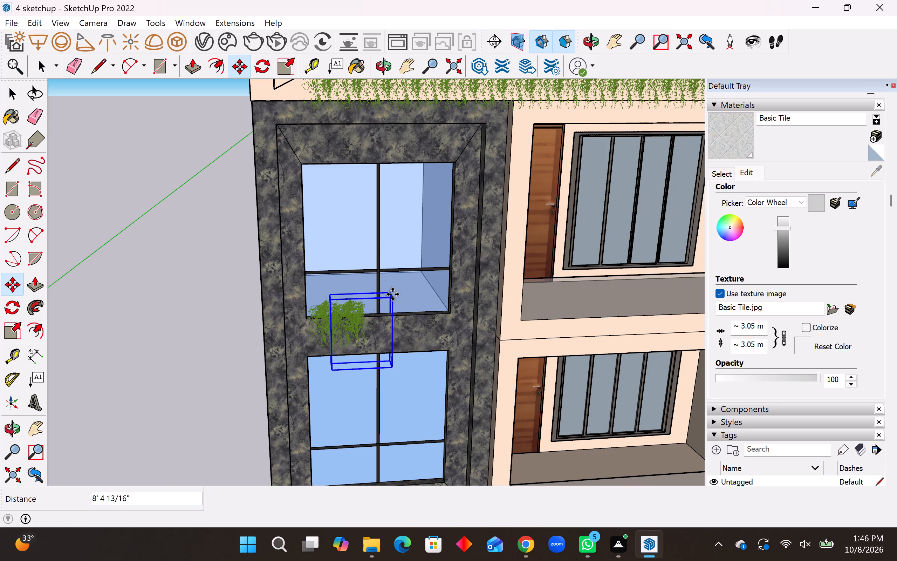
key(shift+asterisk)
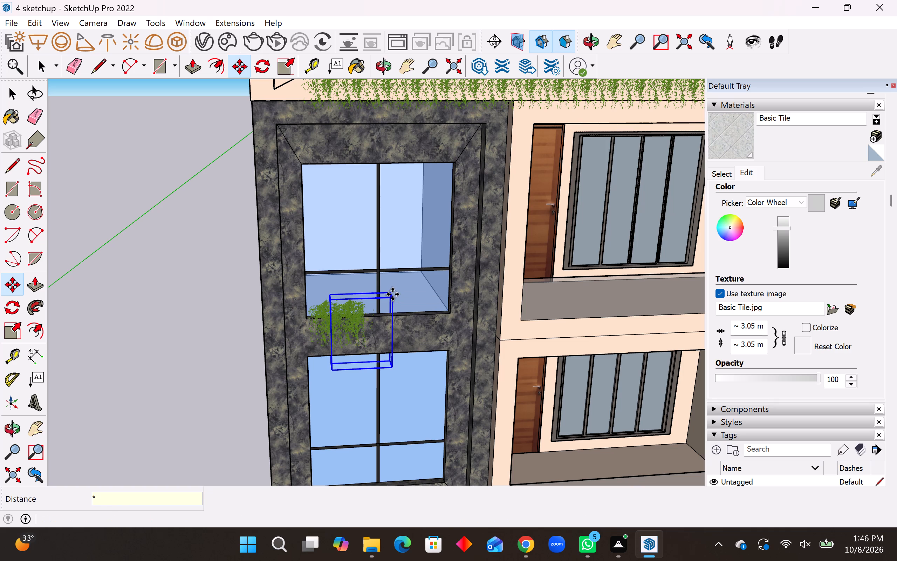
key(5)
key(Return)
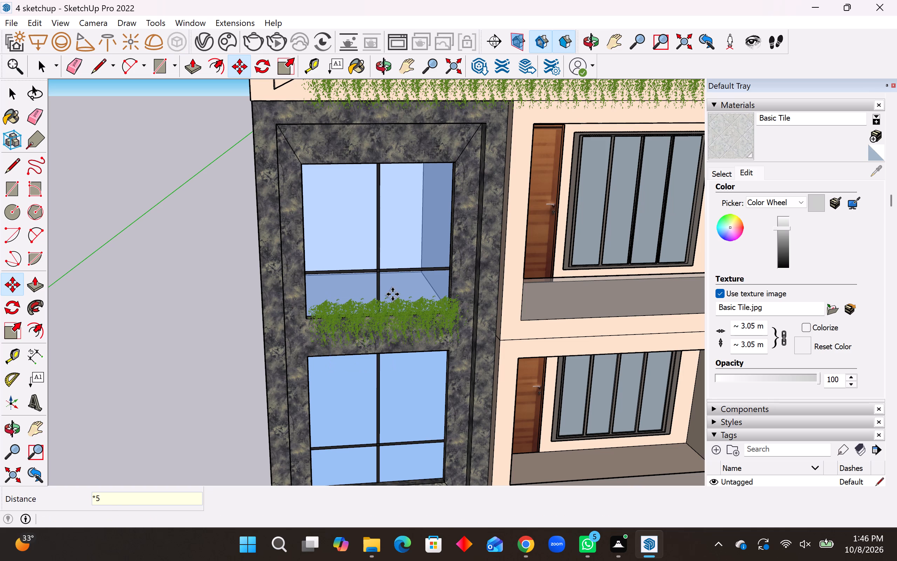
Copy the upper sill's whole plant row down about 64' 9" onto the lower window's sill in the same stone-clad bay.
key(space)
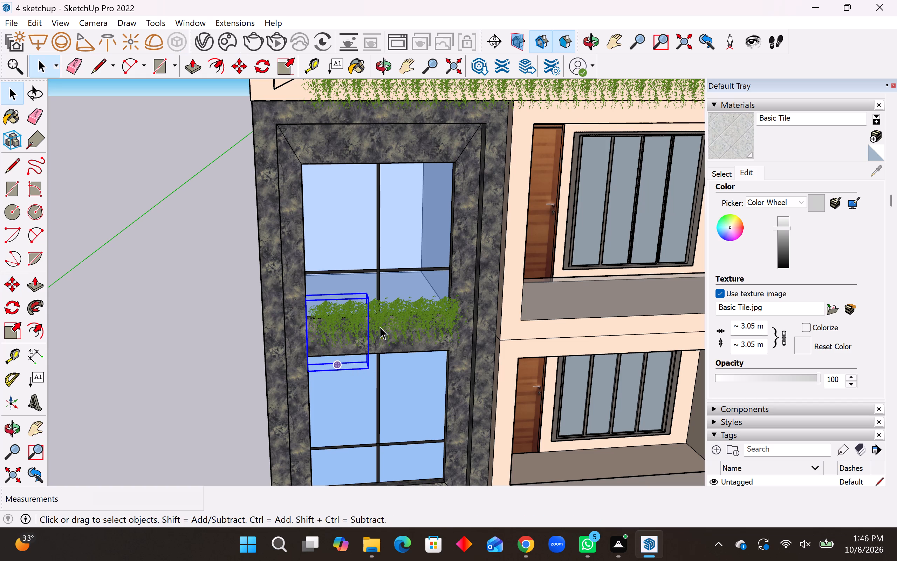
click(328, 316)
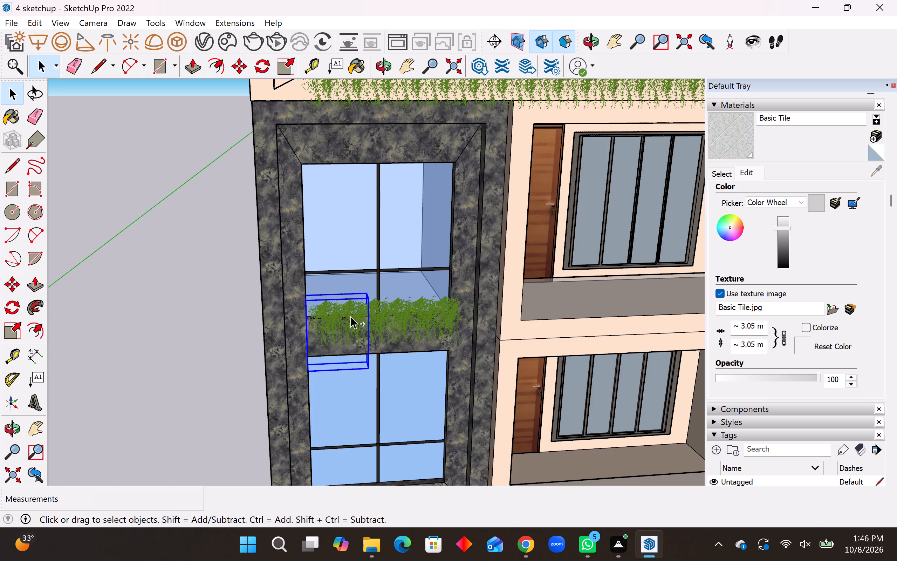
ctrl+click(350, 316)
ctrl+click(362, 317)
ctrl+click(384, 318)
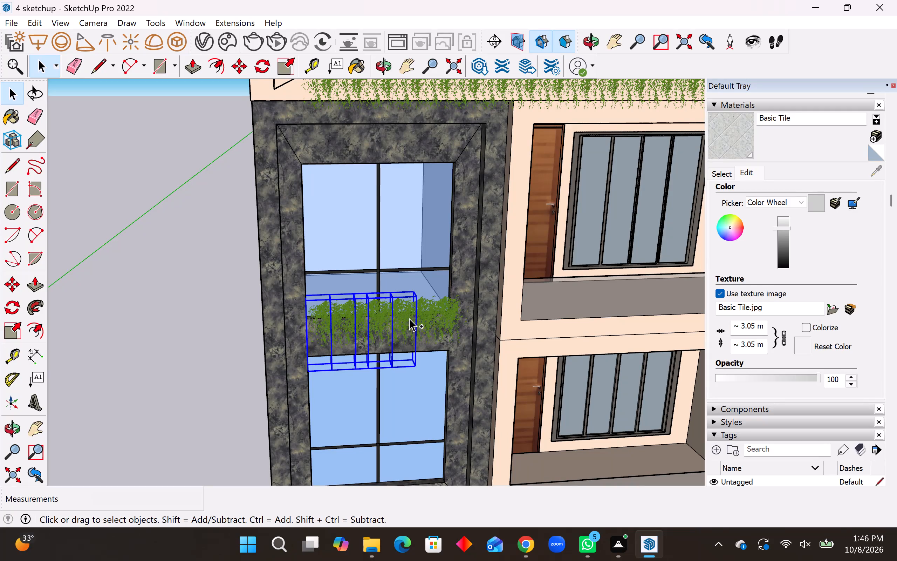
ctrl+click(410, 318)
ctrl+click(445, 314)
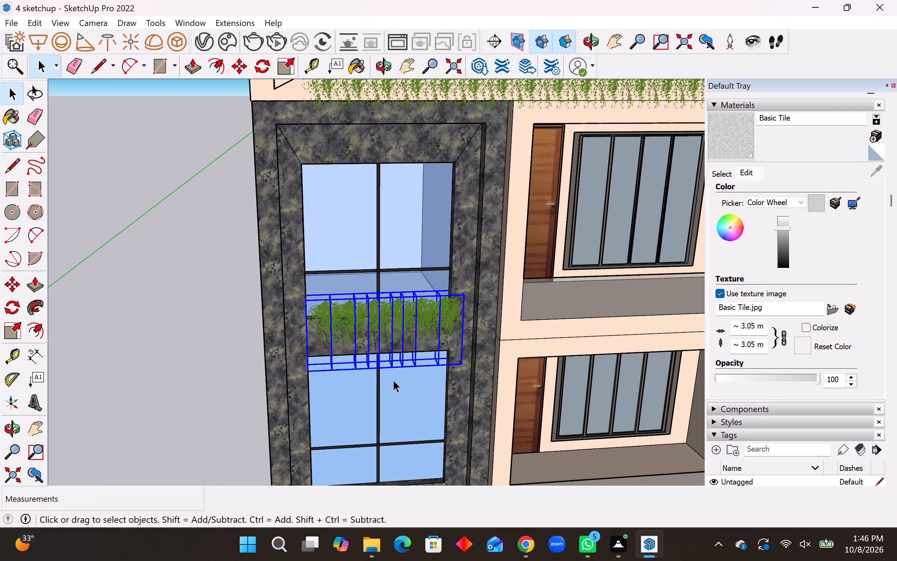
key(m)
click(309, 304)
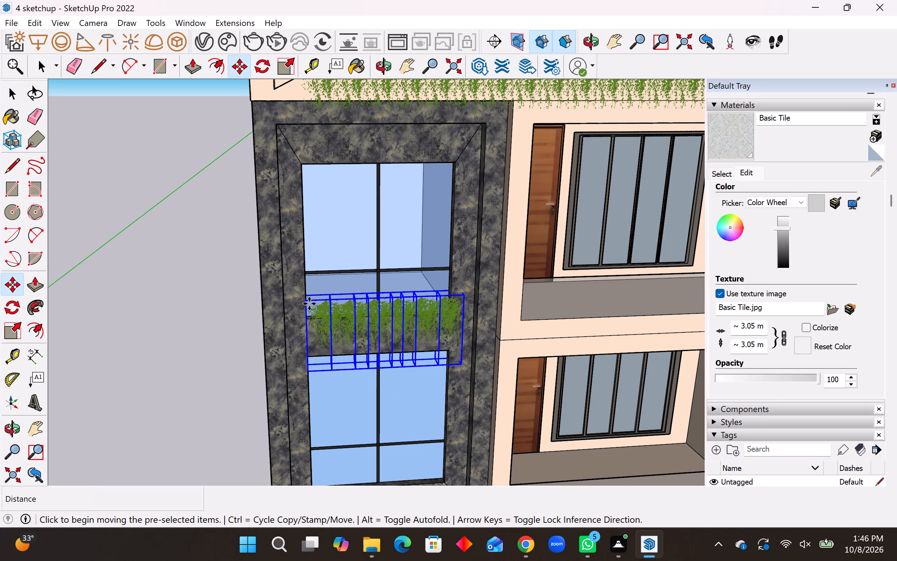
scroll(314, 348, down, 5)
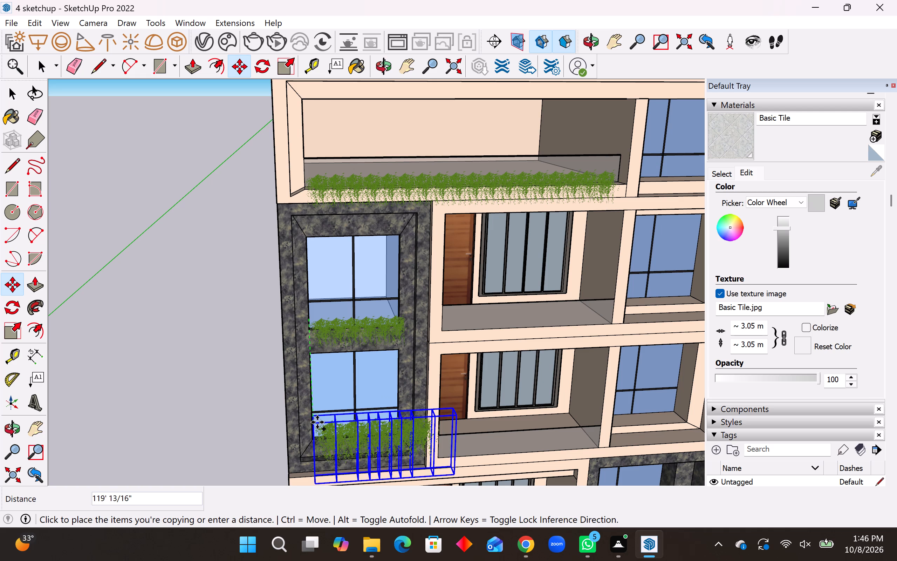
scroll(317, 421, up, 6)
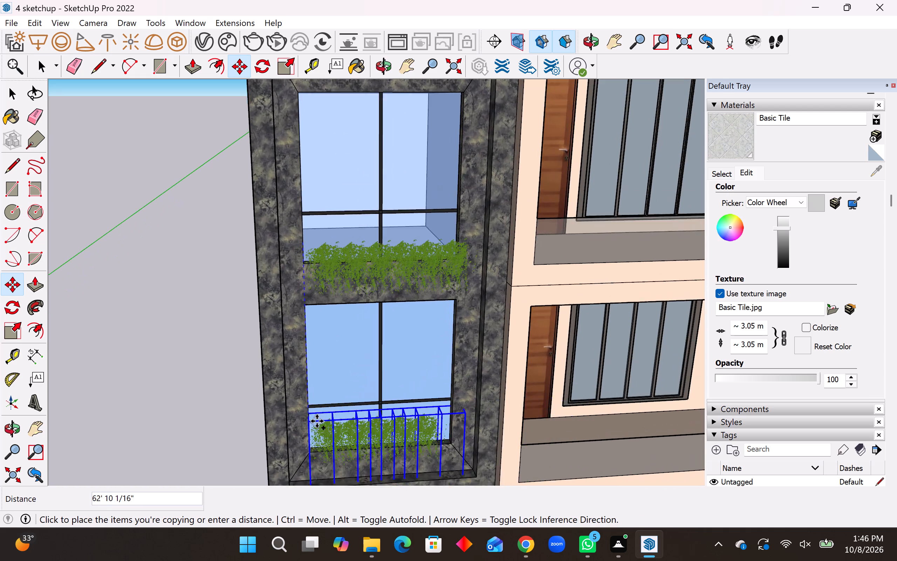
scroll(317, 421, up, 3)
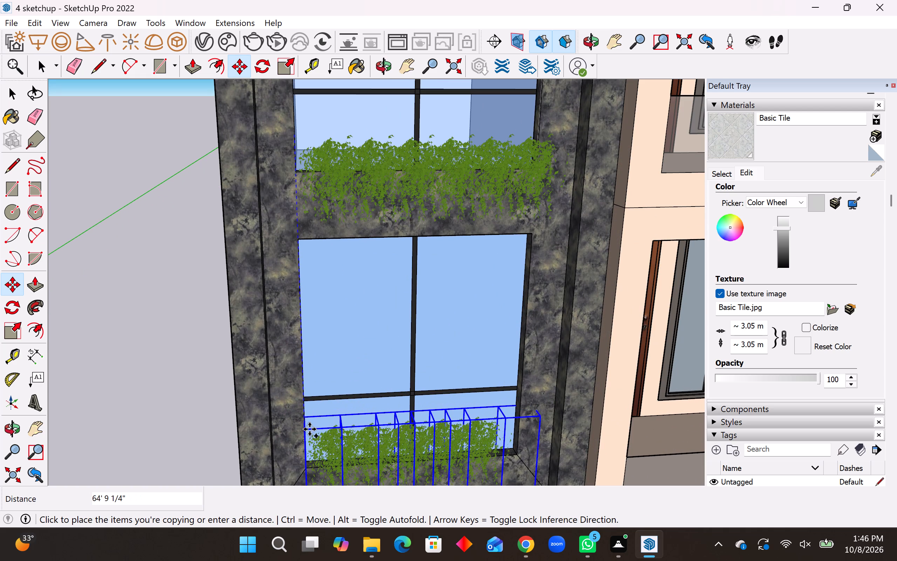
click(309, 429)
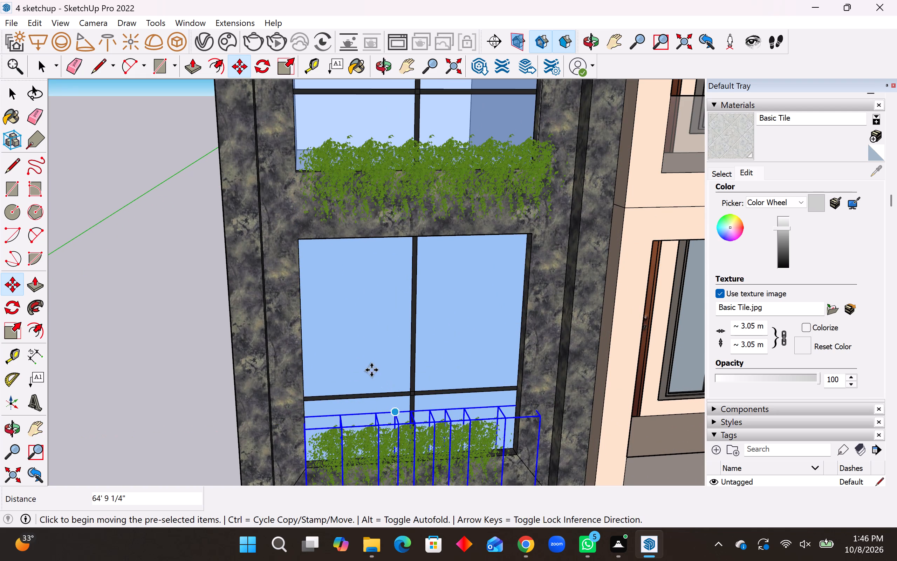
Extend the lower sill's plant row by copying its end plant about 7' 1" towards the bay's inner side.
scroll(370, 369, down, 4)
key(space)
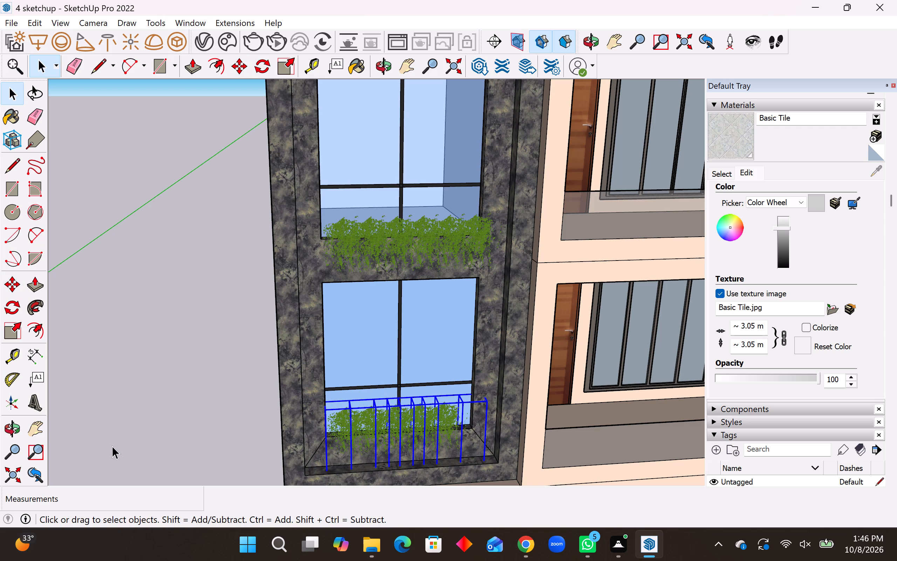
drag(112, 445, 115, 445)
click(449, 422)
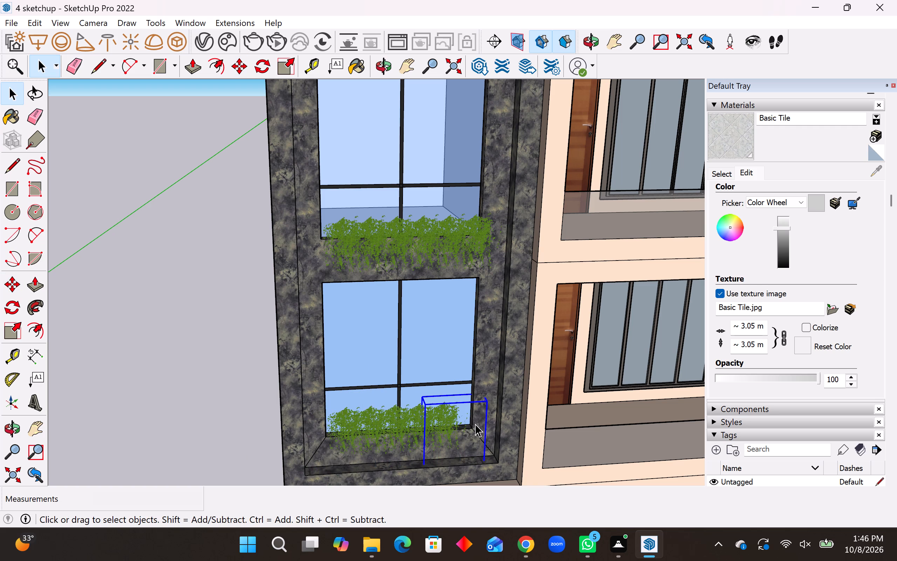
key(m)
click(488, 404)
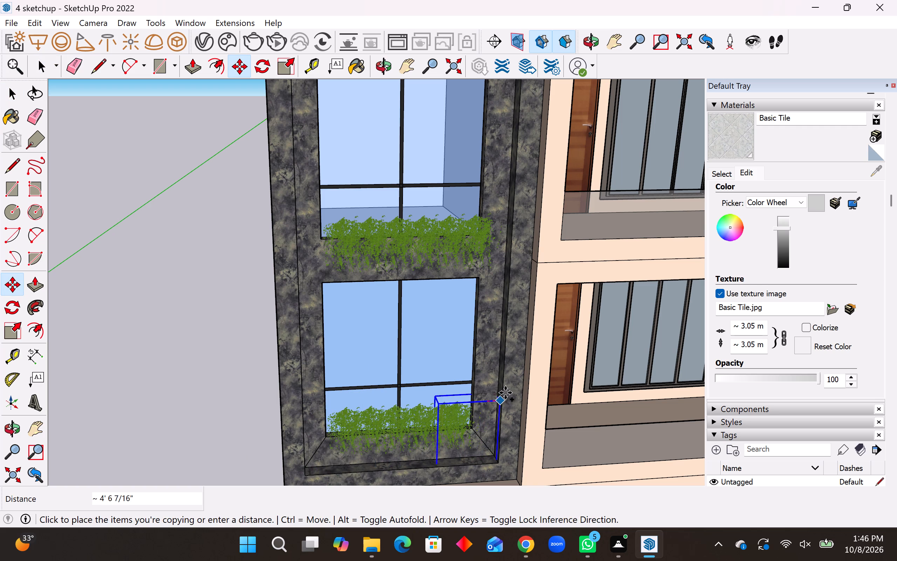
scroll(502, 398, up, 5)
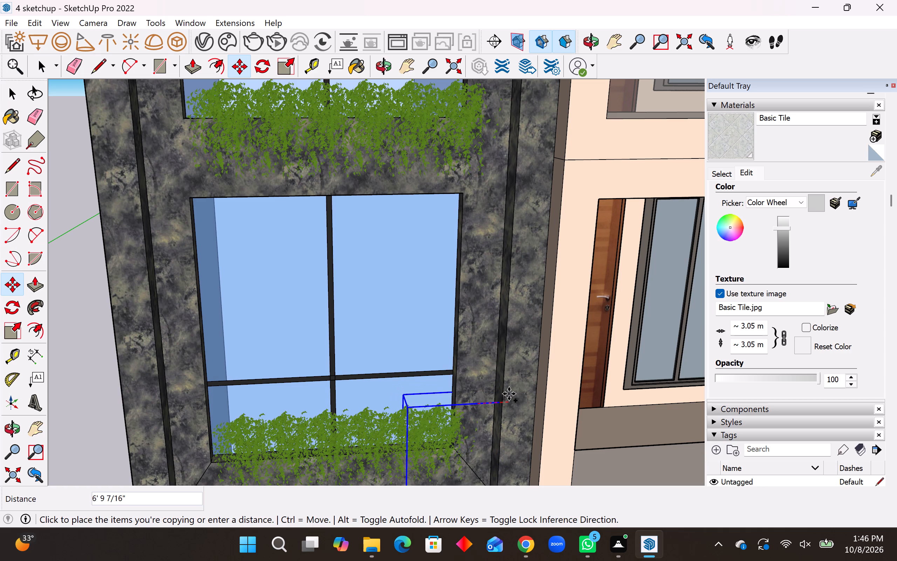
click(510, 394)
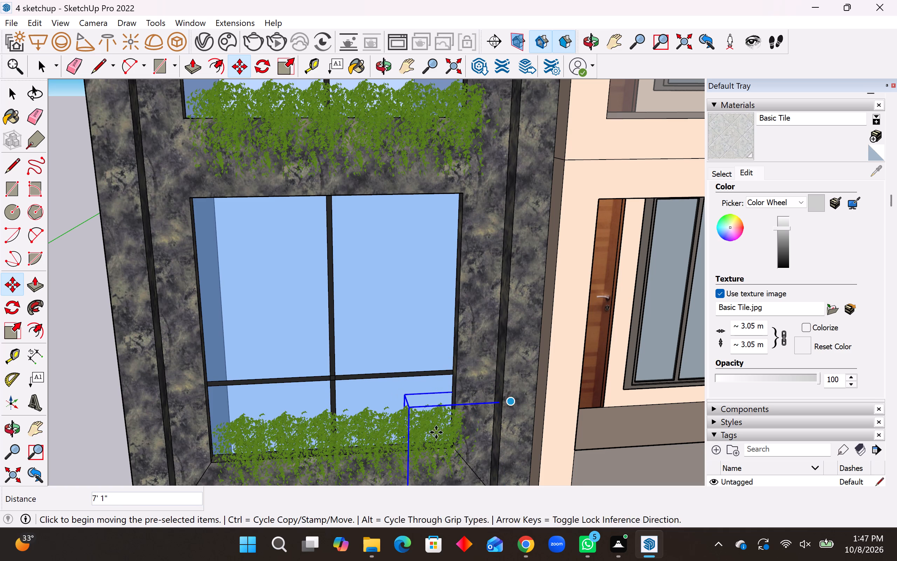
key(space)
scroll(387, 373, down, 5)
drag(59, 425, 64, 424)
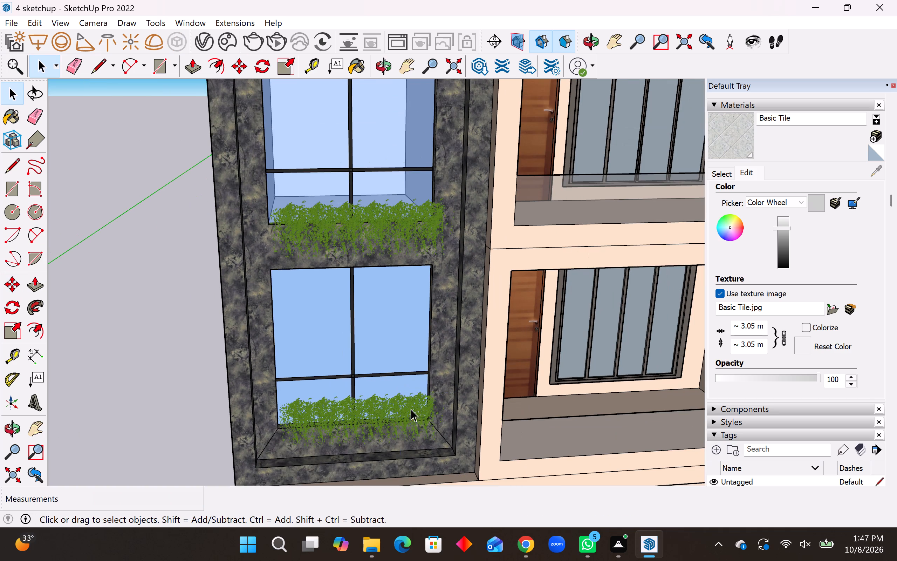
Copy the upper sill's whole plant row about 227' 10" to the upper window of the other stone-clad bay, two floors lower.
scroll(235, 347, down, 9)
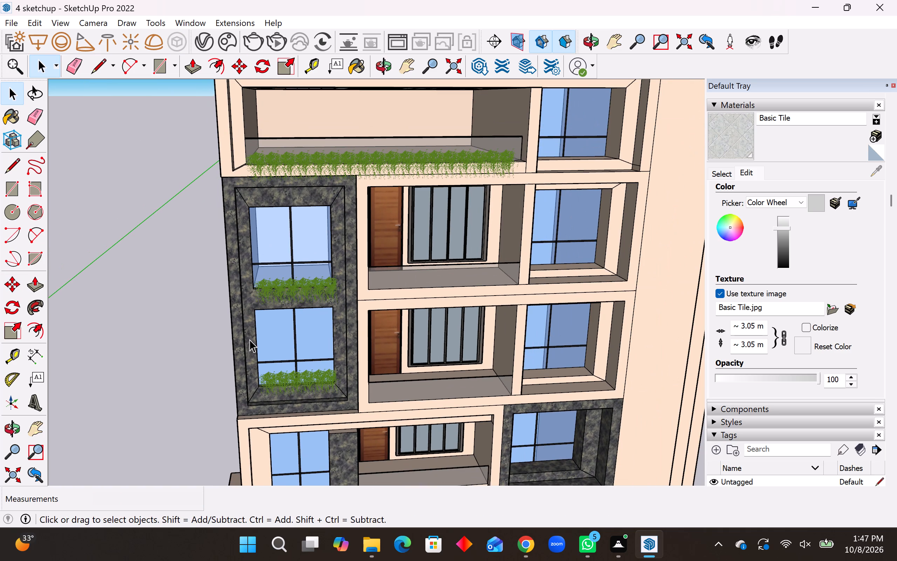
scroll(228, 320, down, 4)
scroll(199, 290, down, 3)
scroll(244, 363, up, 9)
click(223, 219)
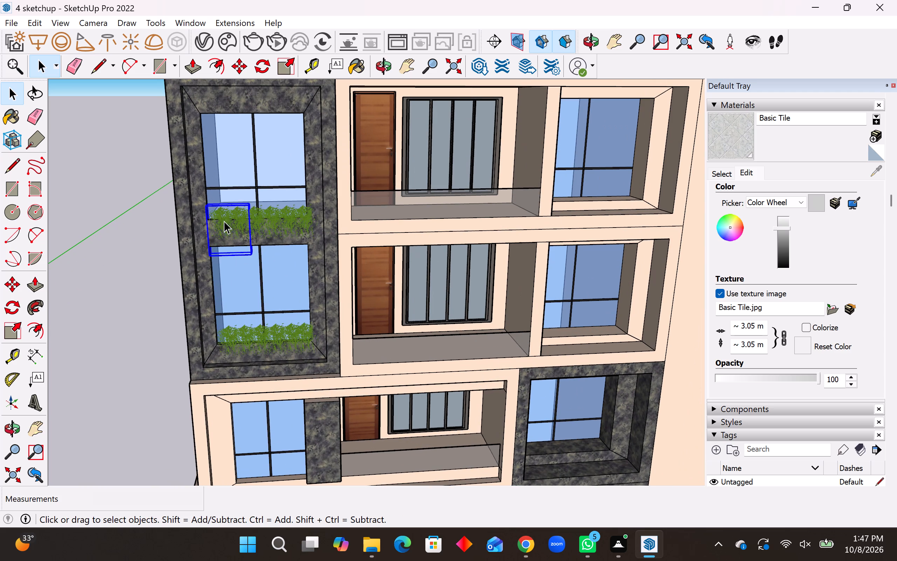
ctrl+click(239, 222)
ctrl+click(253, 219)
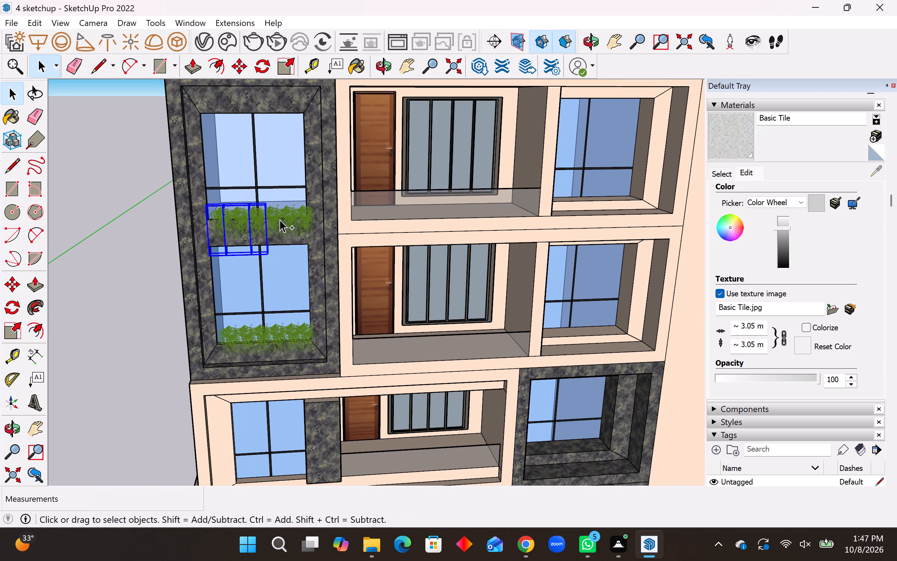
ctrl+click(275, 219)
ctrl+click(289, 222)
ctrl+click(305, 218)
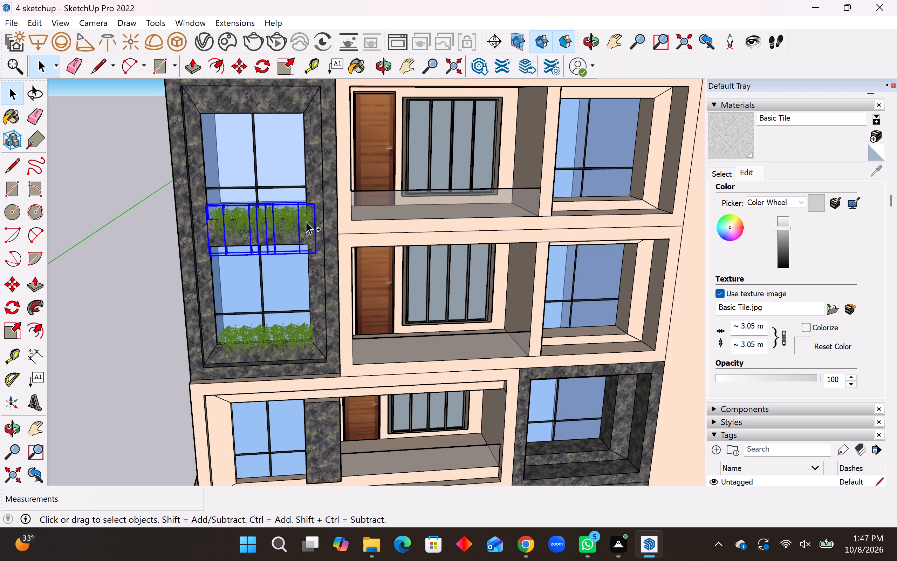
ctrl+click(284, 224)
ctrl+click(234, 222)
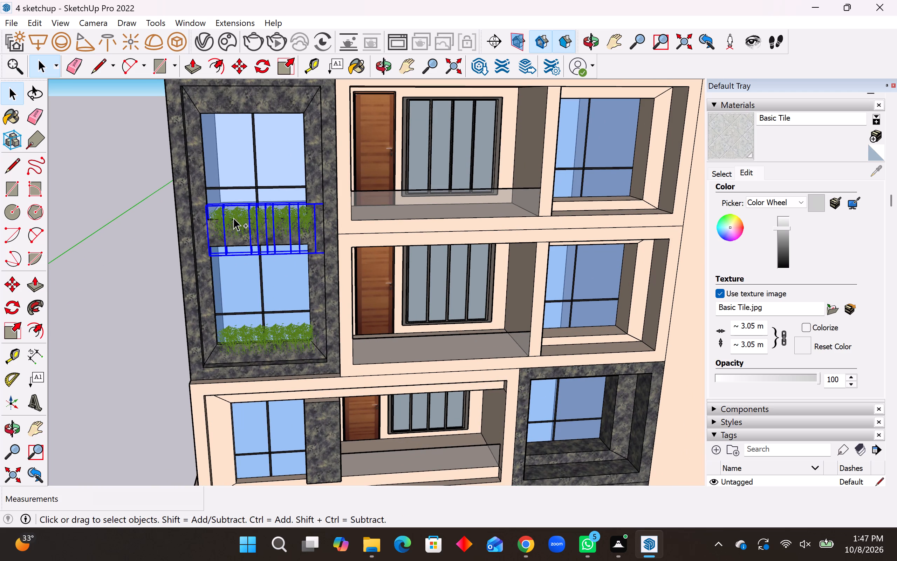
ctrl+click(233, 218)
ctrl+click(235, 222)
ctrl+click(294, 227)
key(m)
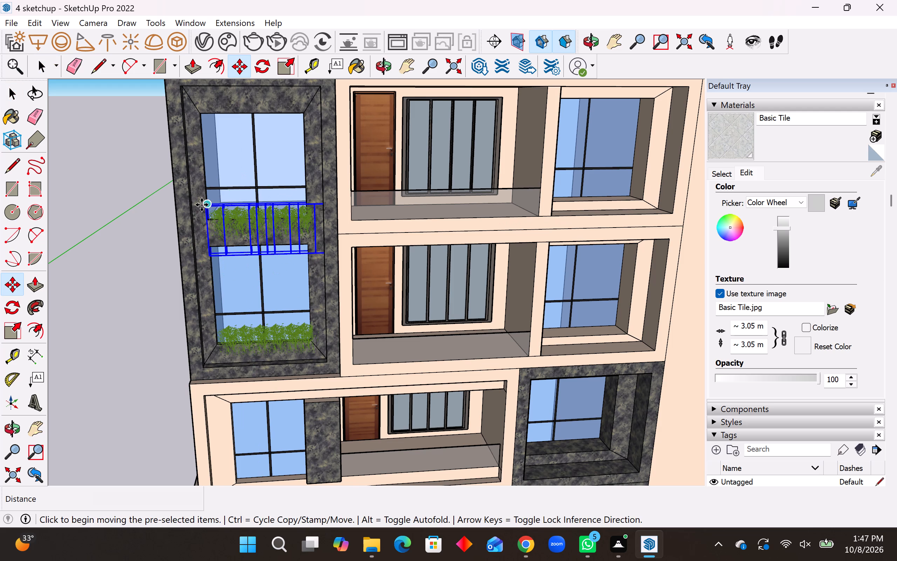
click(206, 204)
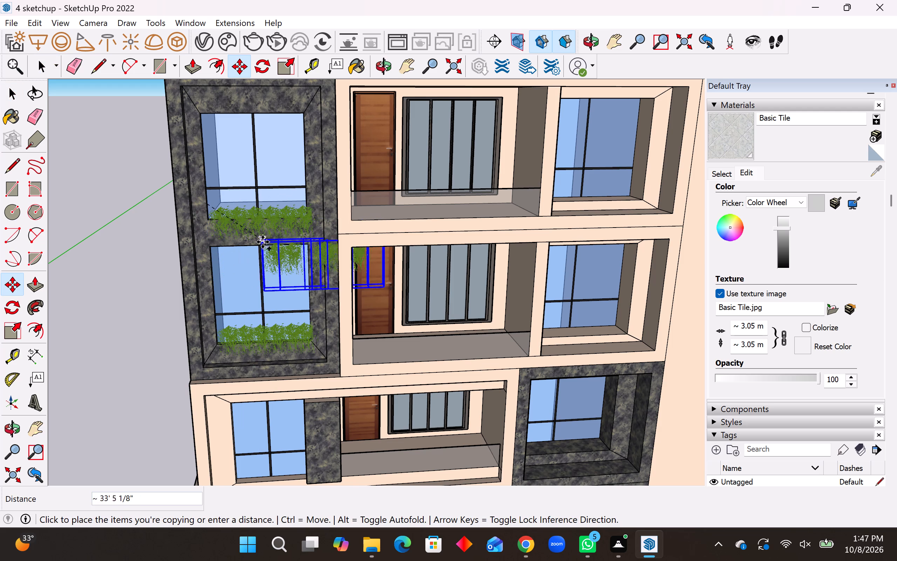
scroll(260, 244, down, 5)
scroll(467, 400, up, 11)
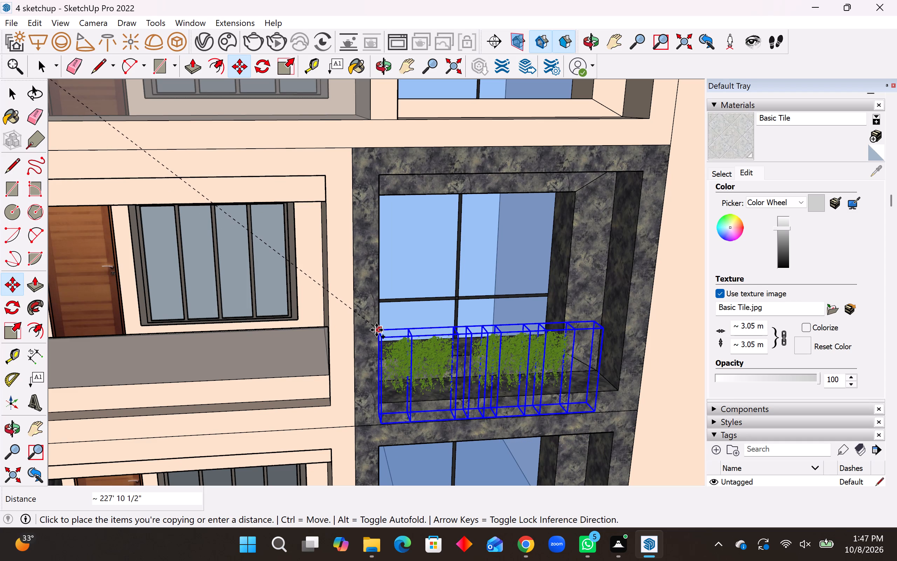
click(376, 330)
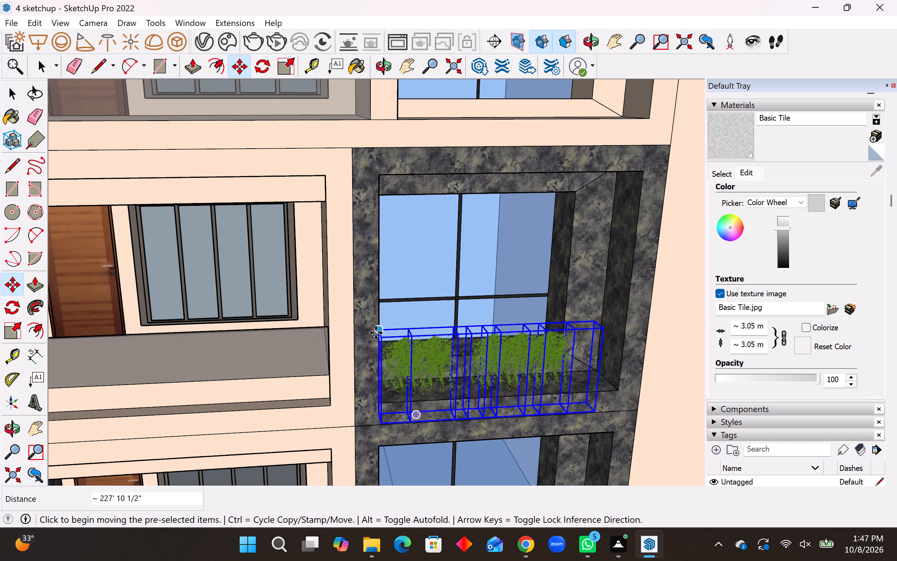
Copy the plant row down about 74' 10" onto the sill of the window below in the same stone-clad bay.
click(379, 333)
scroll(358, 302, down, 9)
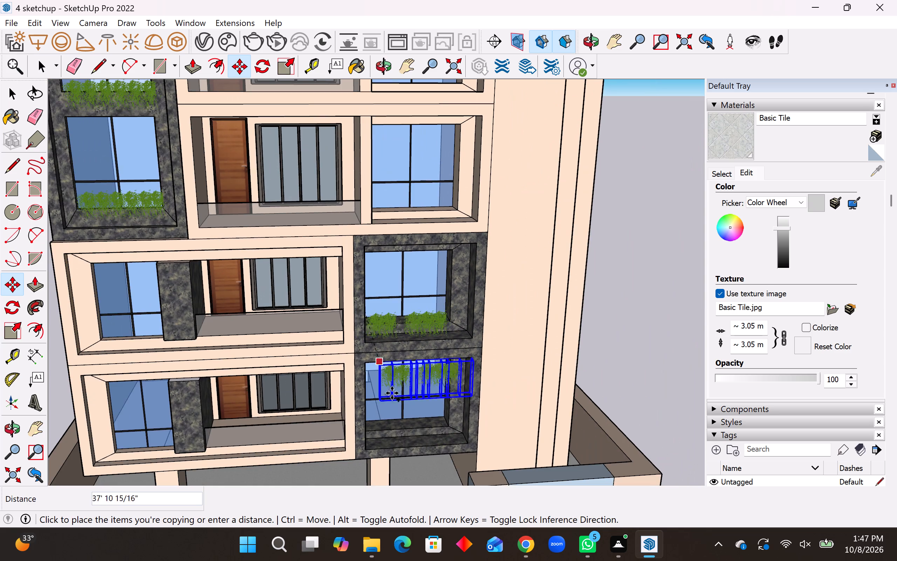
scroll(399, 428, up, 9)
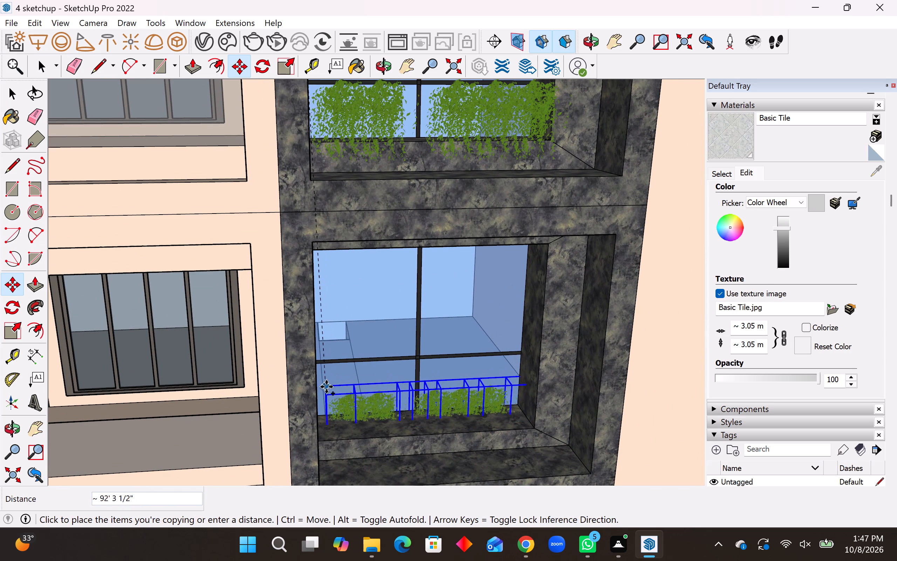
middle_drag(327, 386, 350, 353)
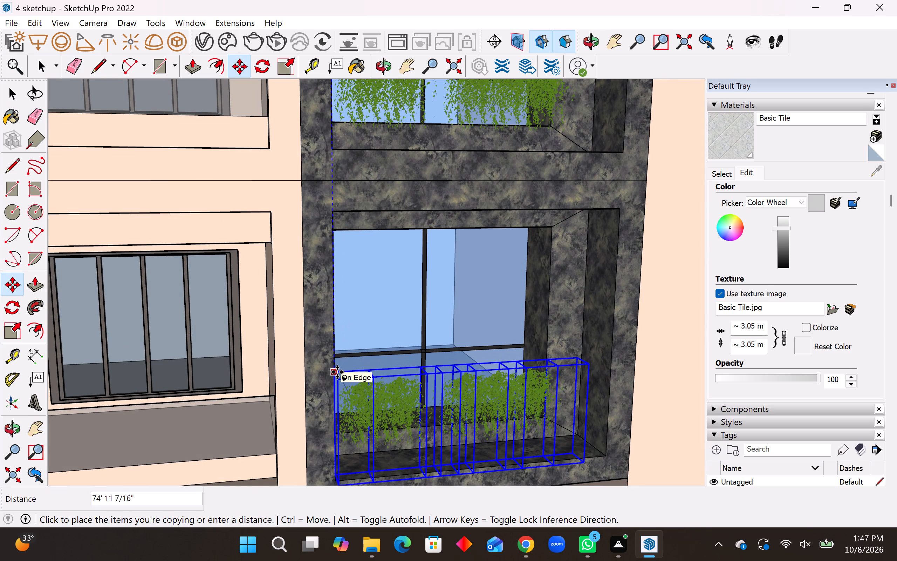
click(336, 372)
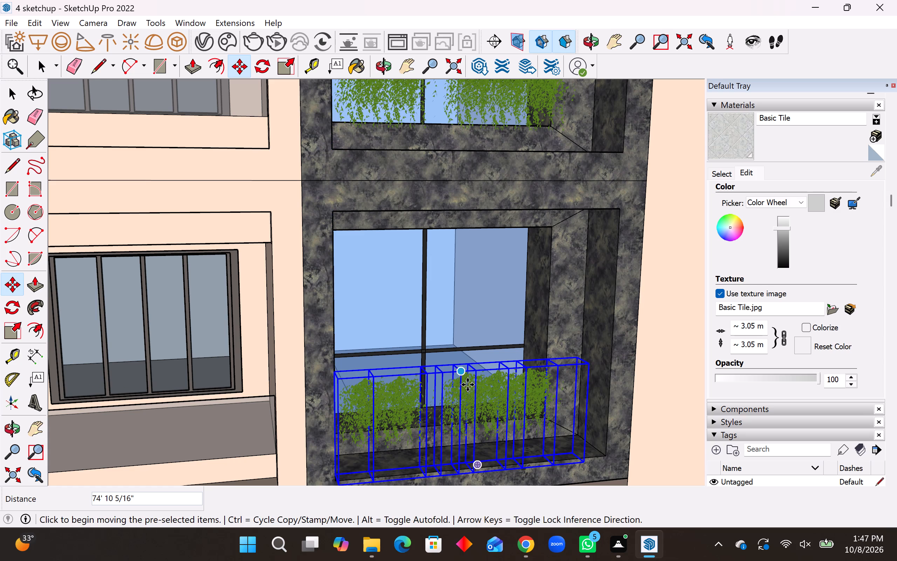
key(space)
scroll(357, 357, down, 5)
click(685, 351)
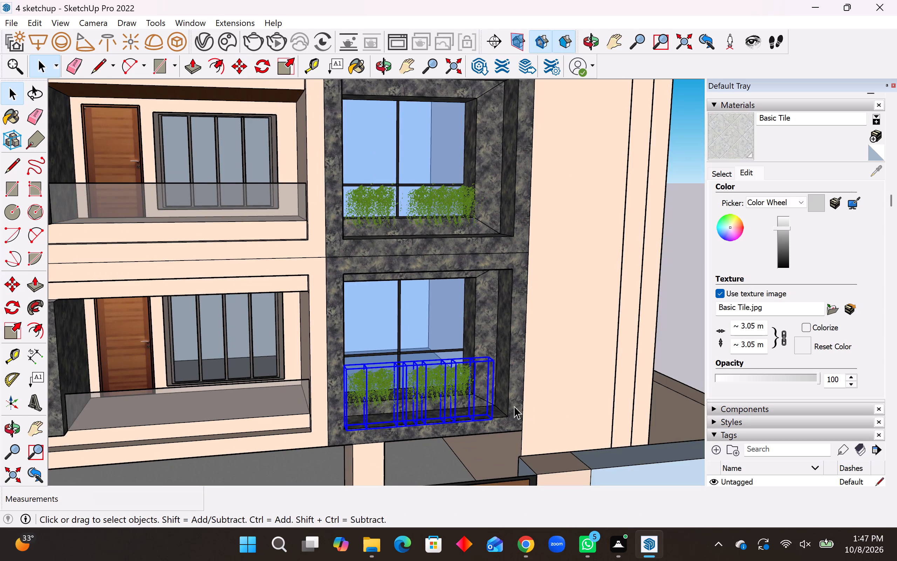
Fill the gap in the bay's upper plant row by copying one plant about 7' 11" along the sill.
middle_drag(514, 406, 464, 397)
click(371, 198)
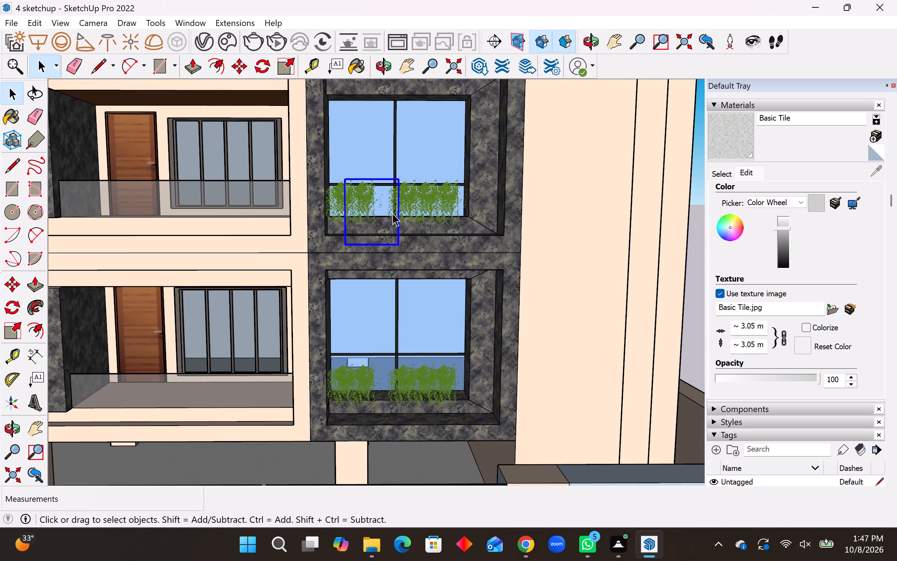
key(m)
click(398, 181)
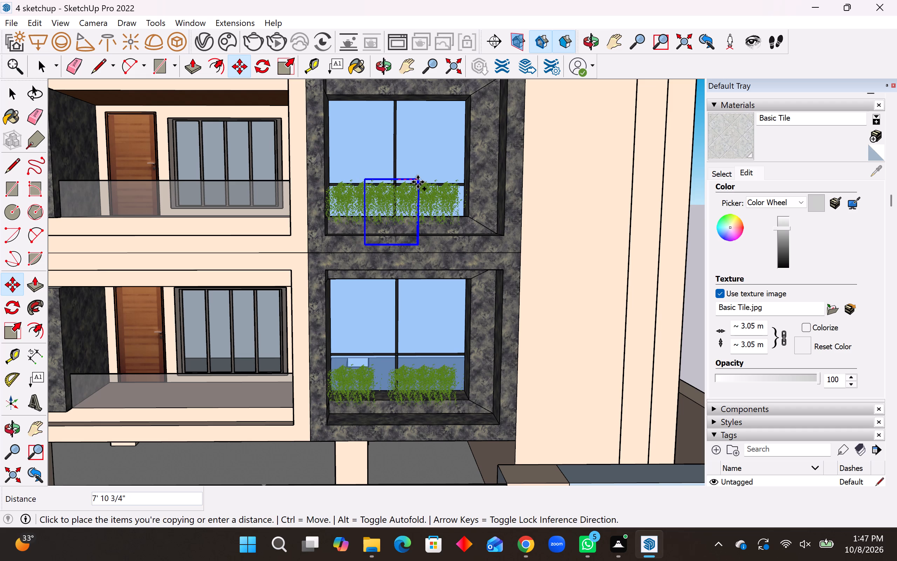
click(418, 182)
Copy the gap-filling plant down about 75' 1" into the gap in the lower window's plant row.
click(418, 180)
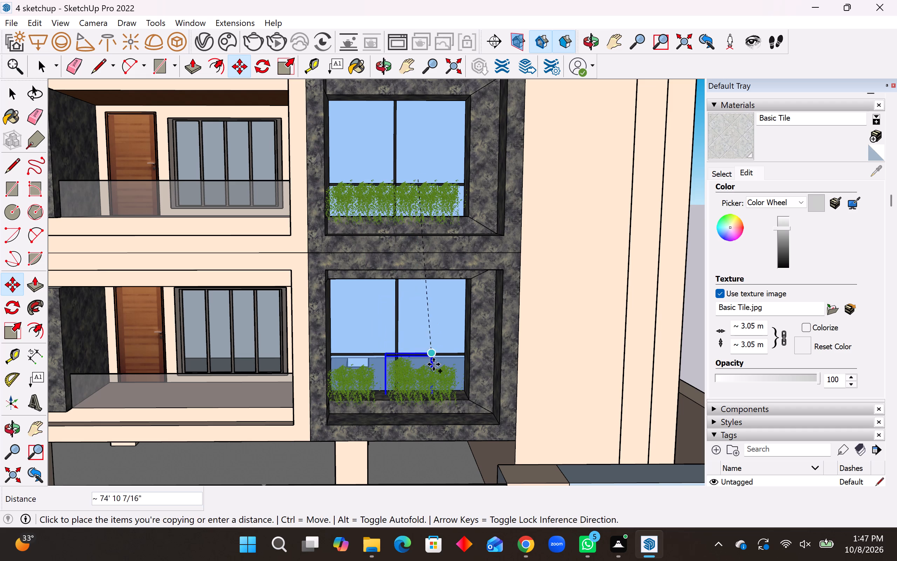
click(412, 361)
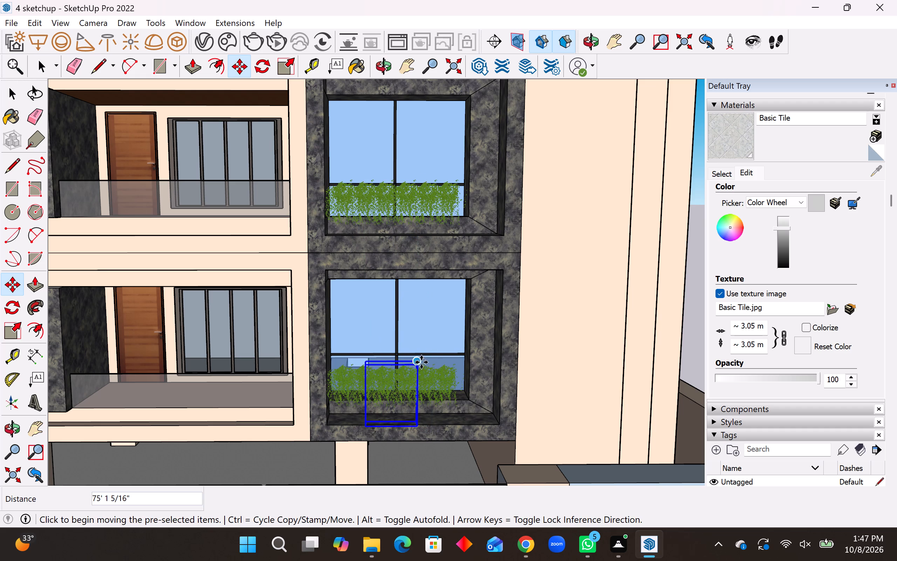
key(space)
scroll(395, 369, down, 9)
click(603, 299)
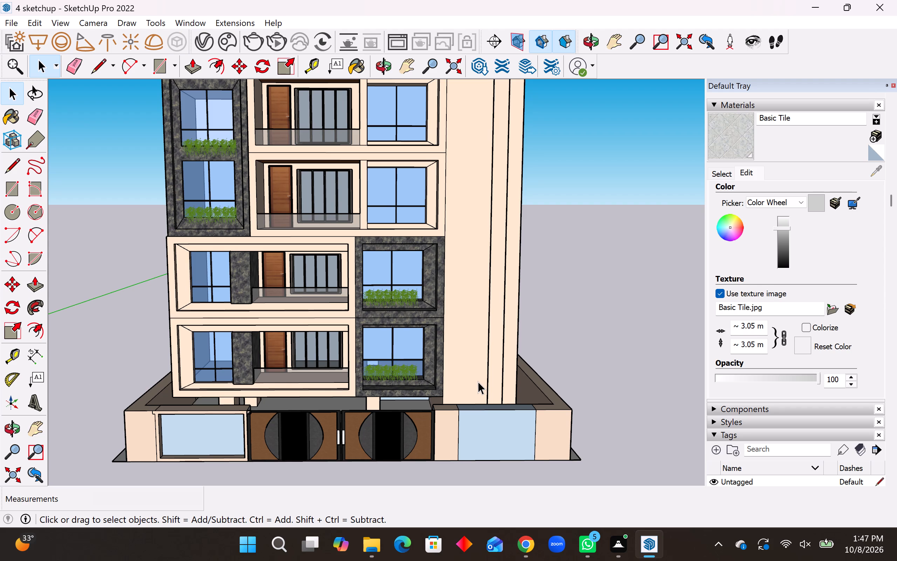
Draw a ground rectangle about 419' 9" by 36' 7" along the outside of the front boundary wall and gates.
scroll(478, 382, down, 5)
scroll(515, 344, up, 3)
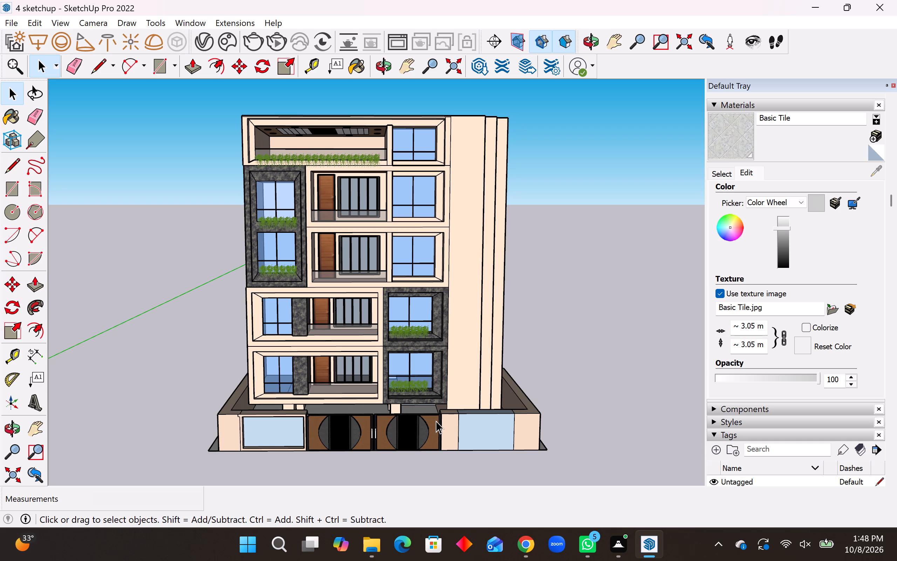
scroll(487, 367, down, 3)
middle_drag(488, 367, 492, 371)
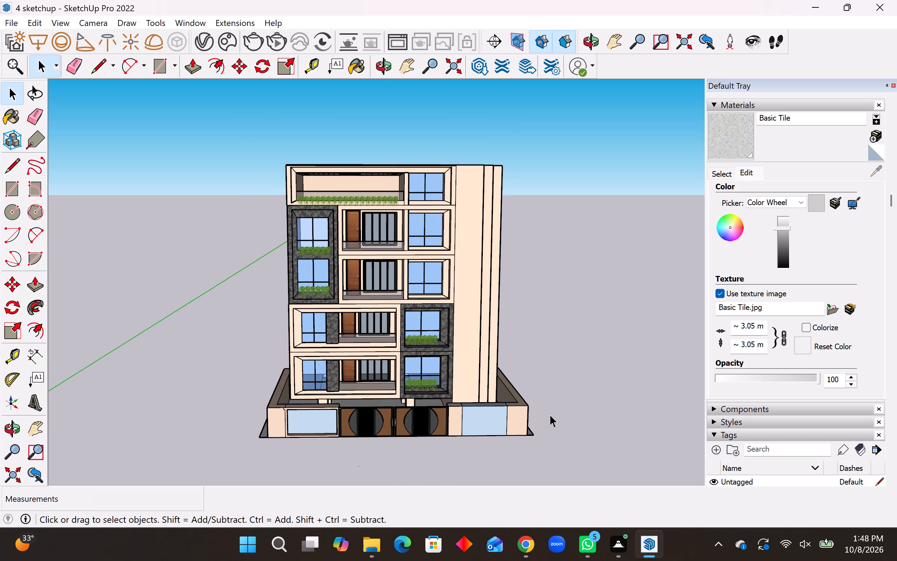
click(9, 189)
scroll(269, 446, up, 5)
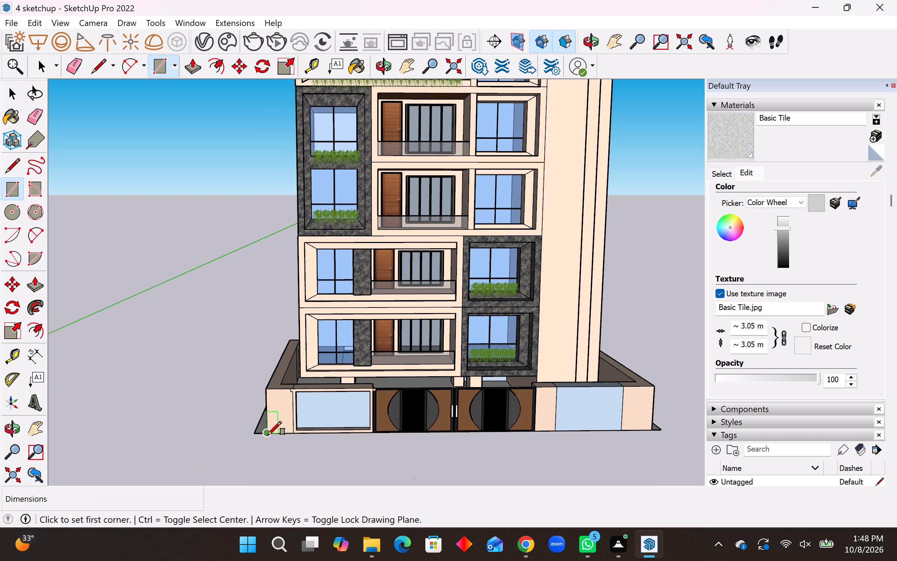
click(268, 435)
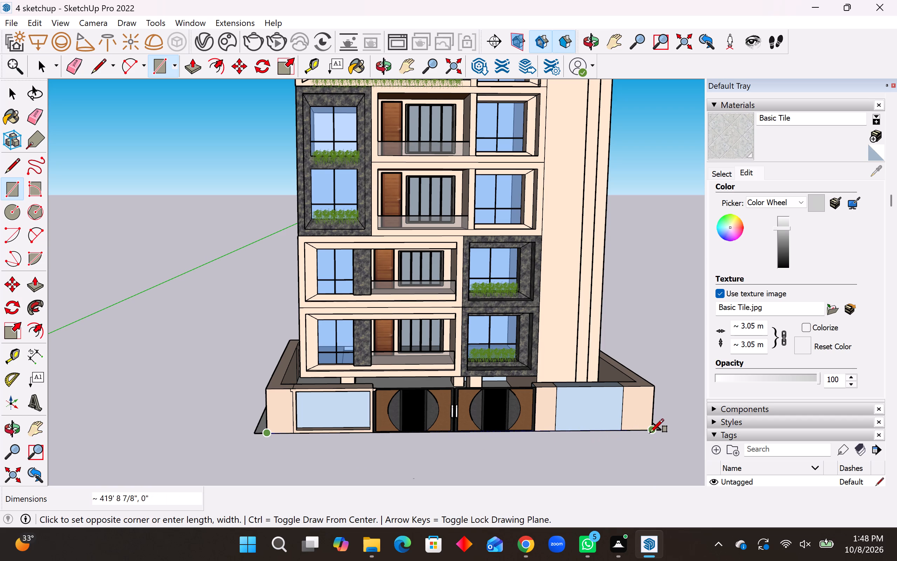
middle_drag(650, 433, 655, 505)
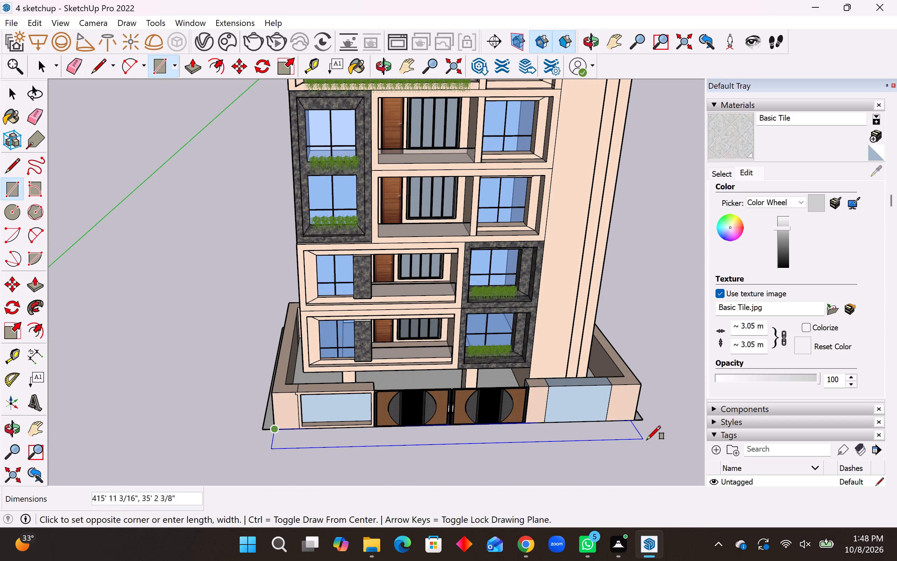
click(648, 440)
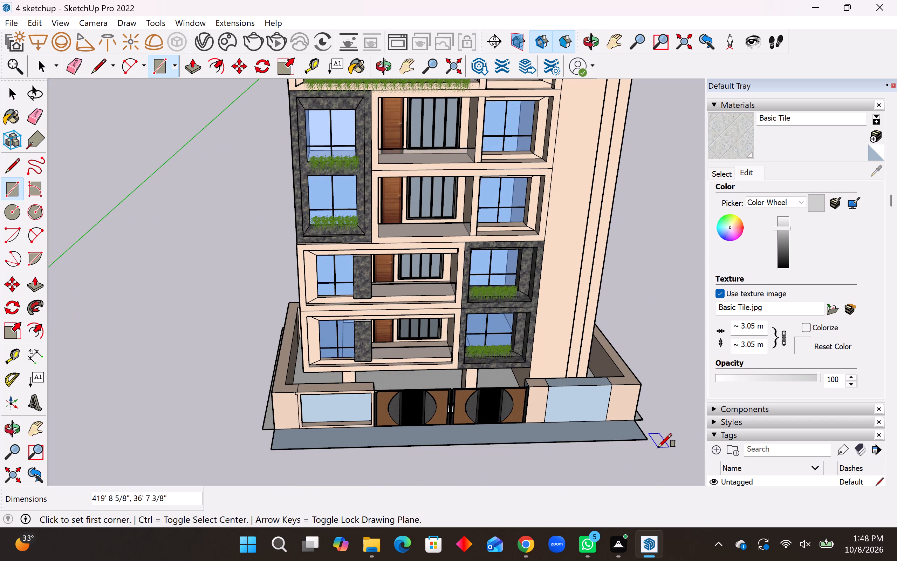
key(space)
key(space)
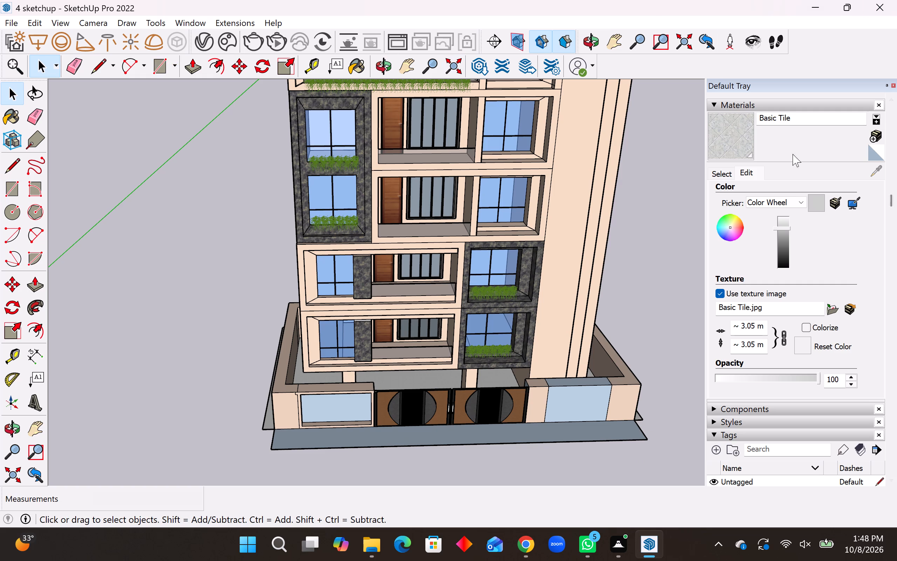
Paint the new front ground strip with Carrera Marble from the Stone materials.
click(722, 173)
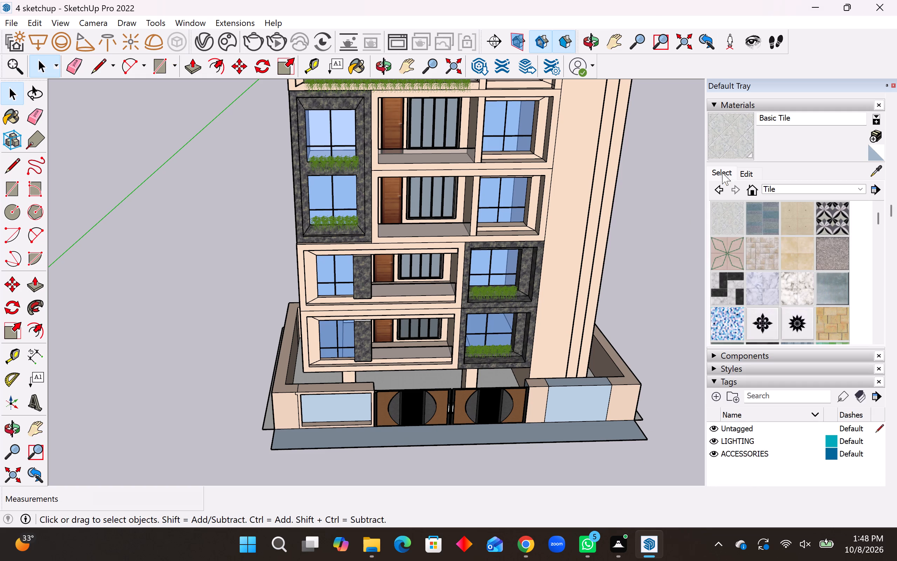
click(826, 185)
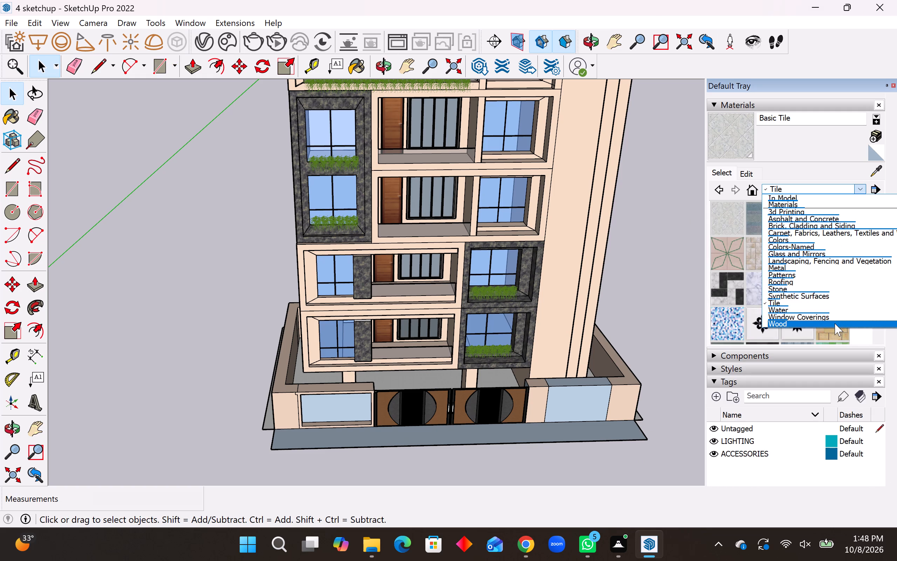
click(827, 289)
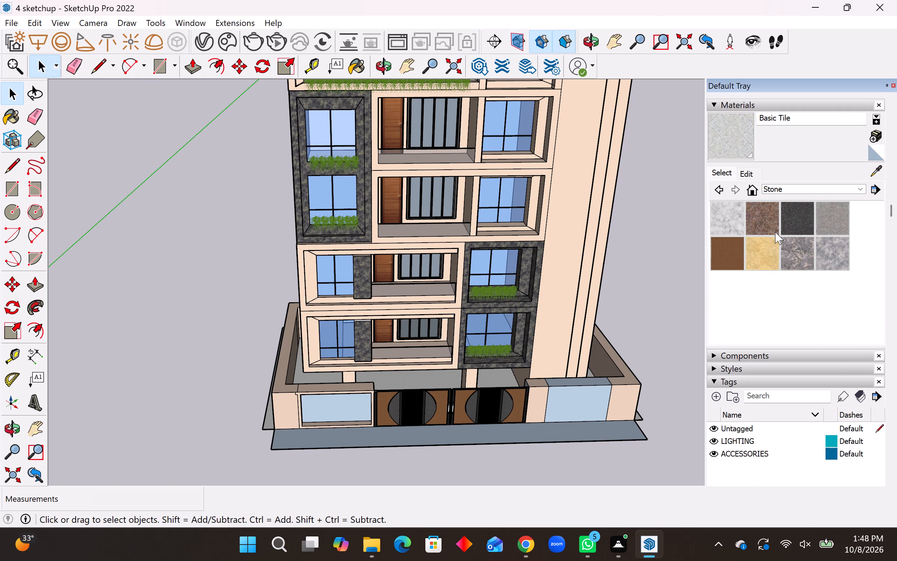
click(741, 224)
click(402, 437)
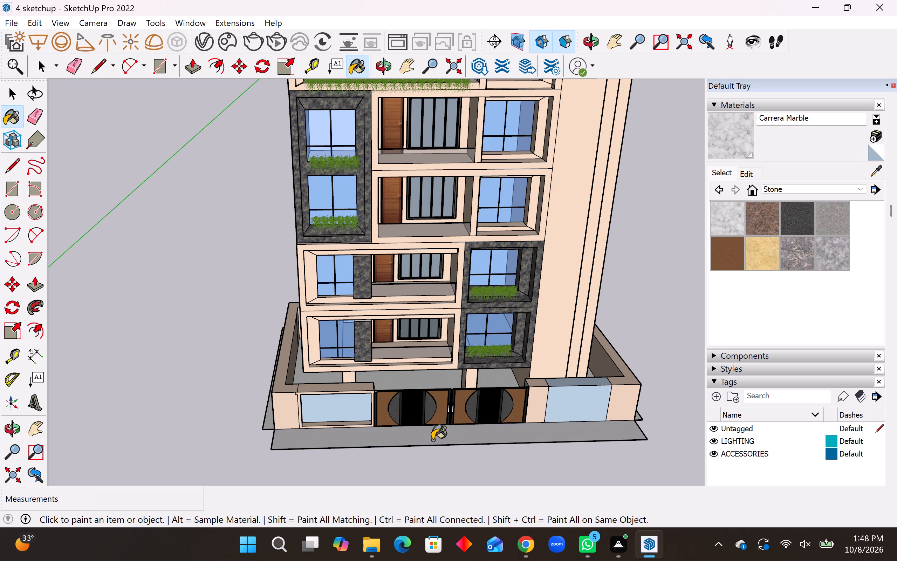
Set the Carrera Marble texture size to 10'.
middle_drag(432, 440, 441, 496)
scroll(396, 440, up, 8)
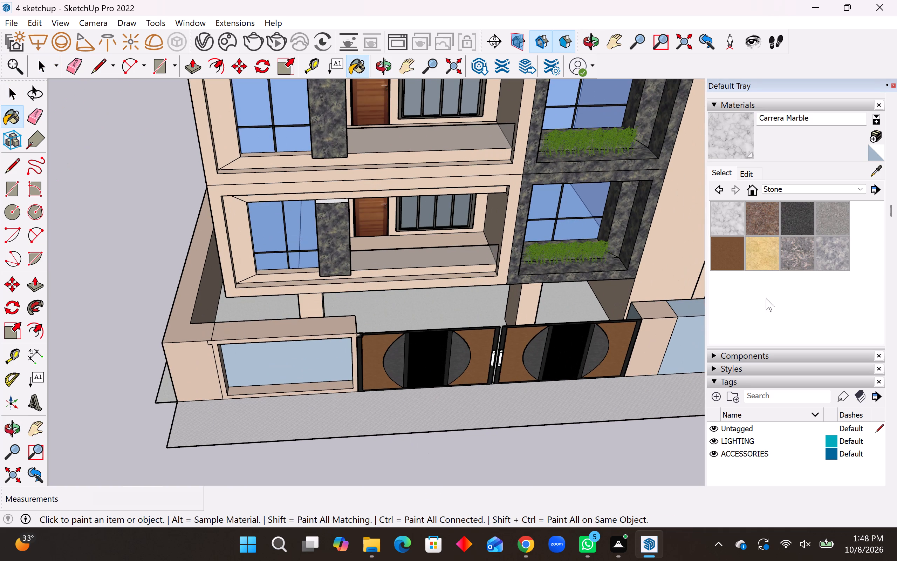
click(752, 177)
drag(753, 327, 719, 327)
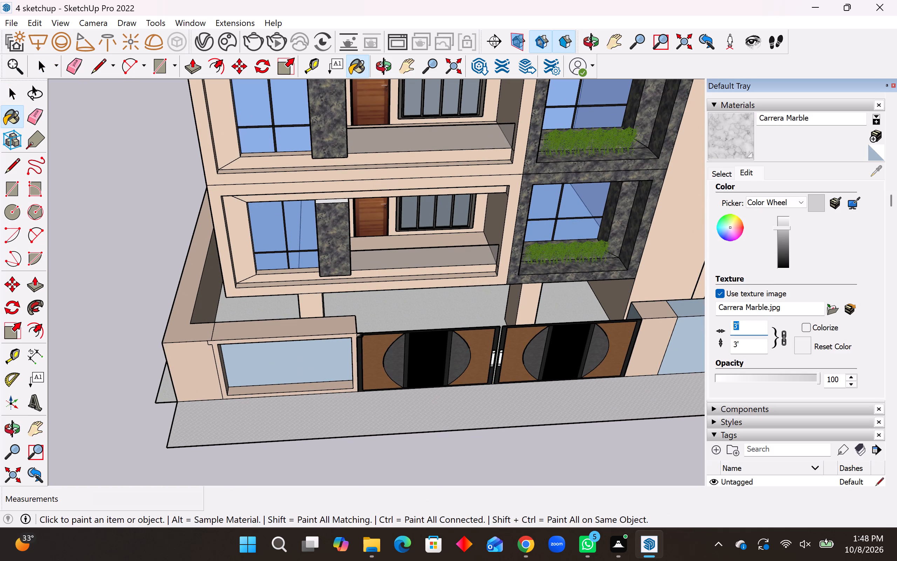
drag(719, 327, 718, 327)
text(10')
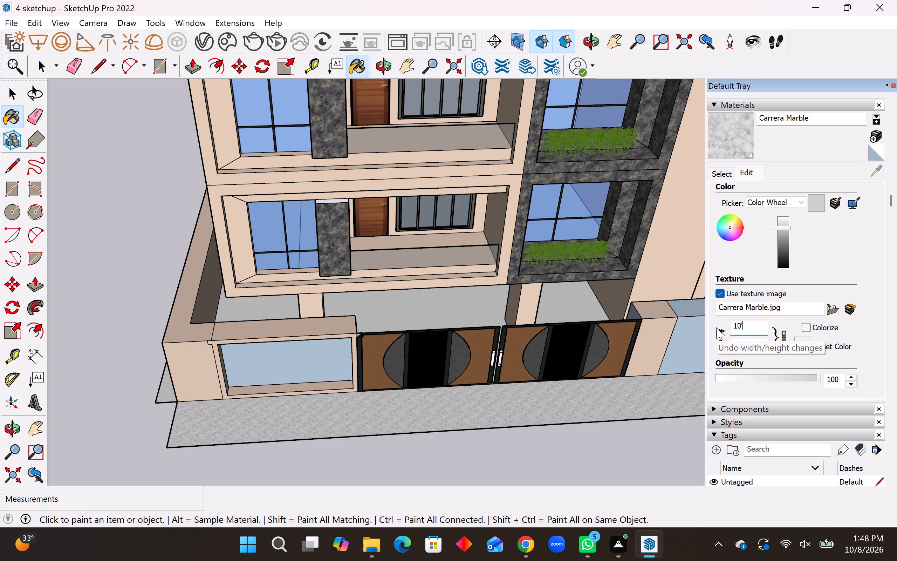
key(space)
click(483, 444)
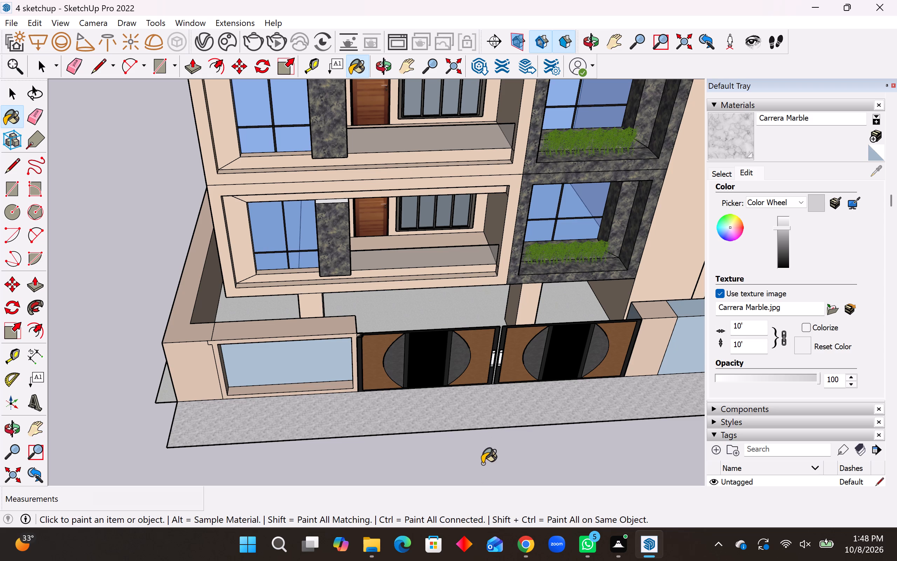
Paint the courtyard floor and the ground strips outside both side boundary walls with Carrera Marble.
click(161, 393)
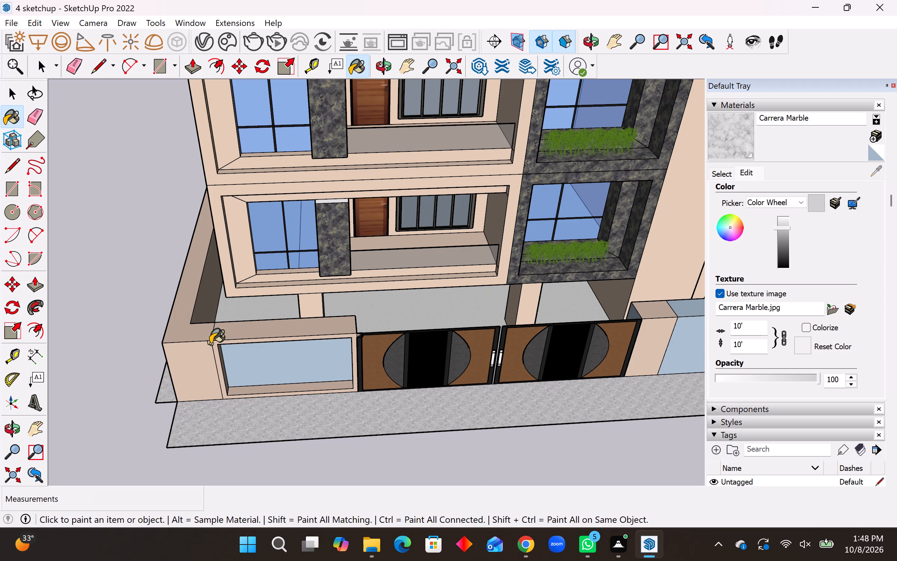
click(231, 312)
scroll(155, 393, down, 4)
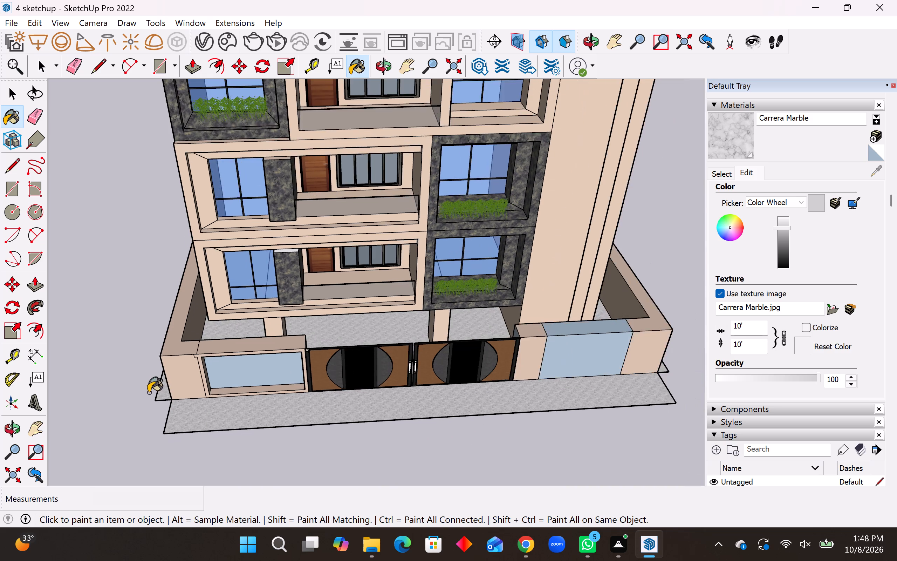
scroll(148, 393, down, 3)
scroll(586, 372, up, 7)
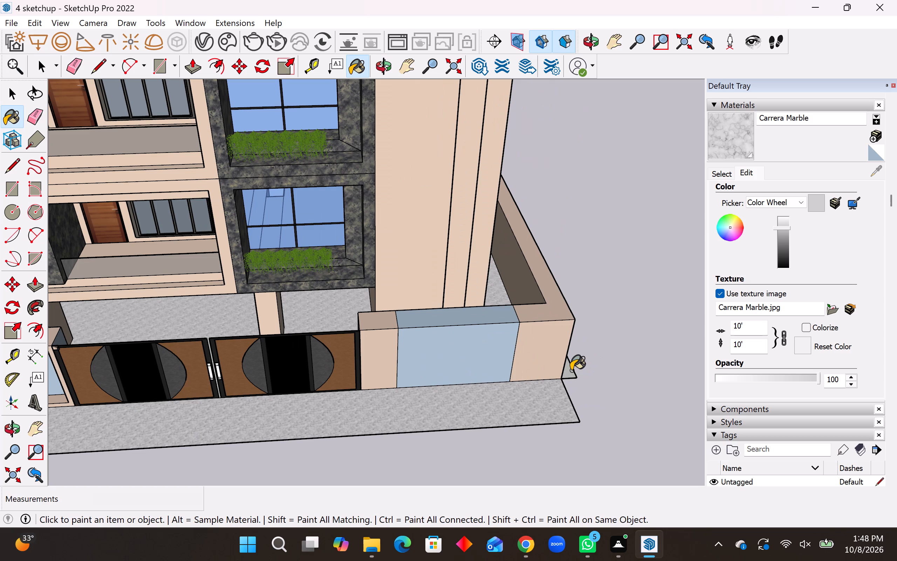
click(571, 371)
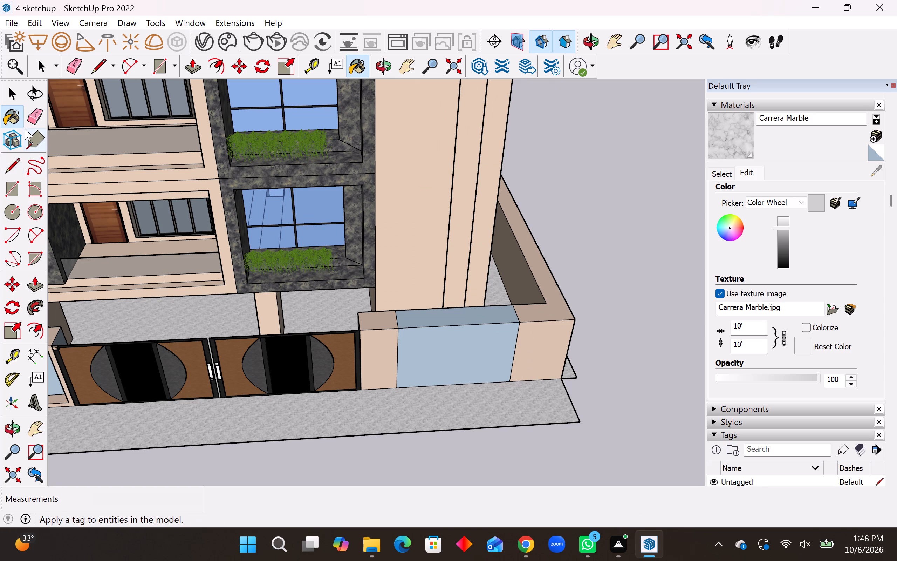
Draw rectangles filling the corner gaps at both ends of the front ground strip, where it meets the side strips.
click(12, 183)
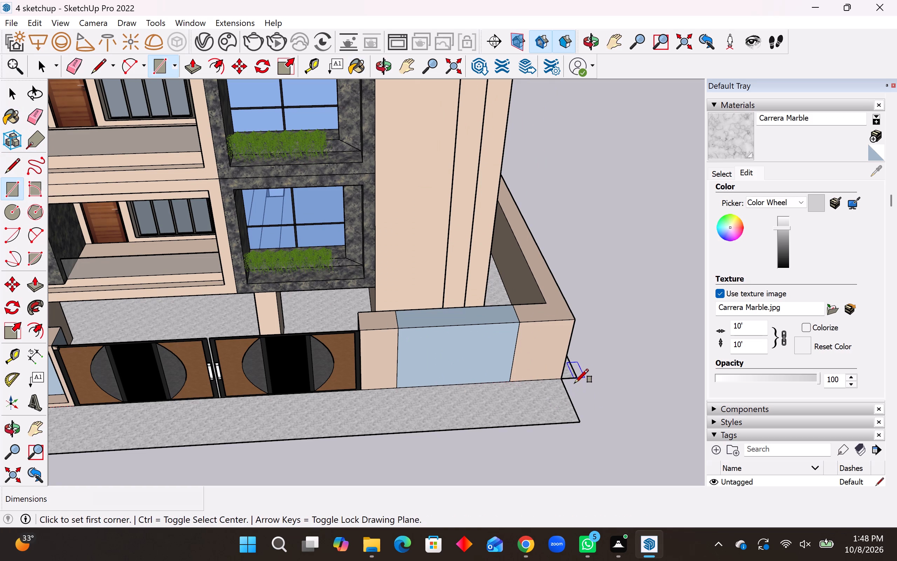
click(576, 377)
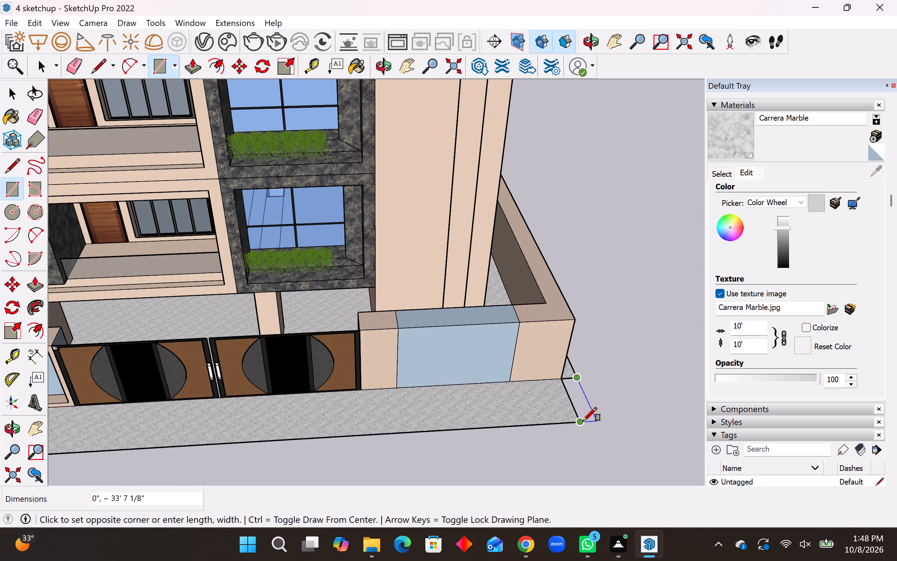
click(579, 422)
scroll(624, 414, down, 10)
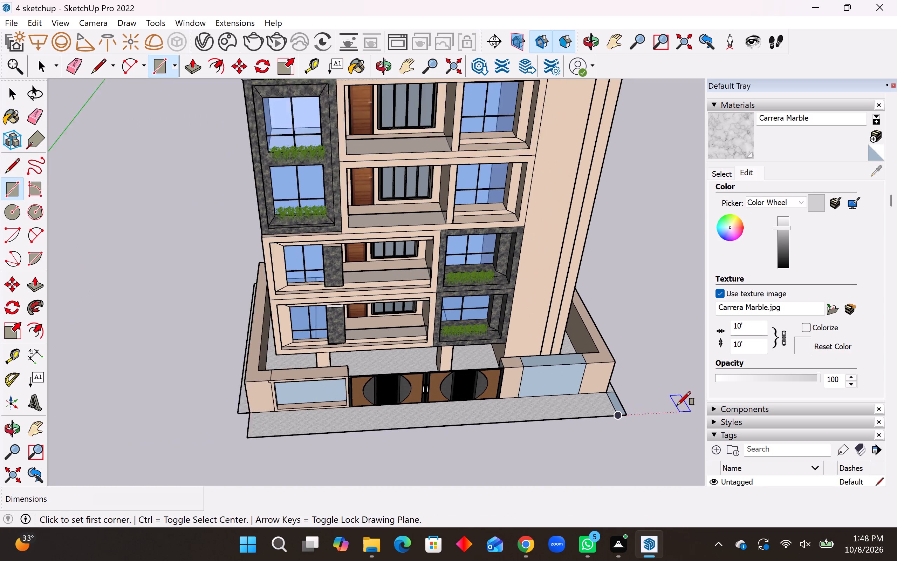
scroll(677, 405, down, 1)
scroll(216, 451, up, 7)
click(283, 398)
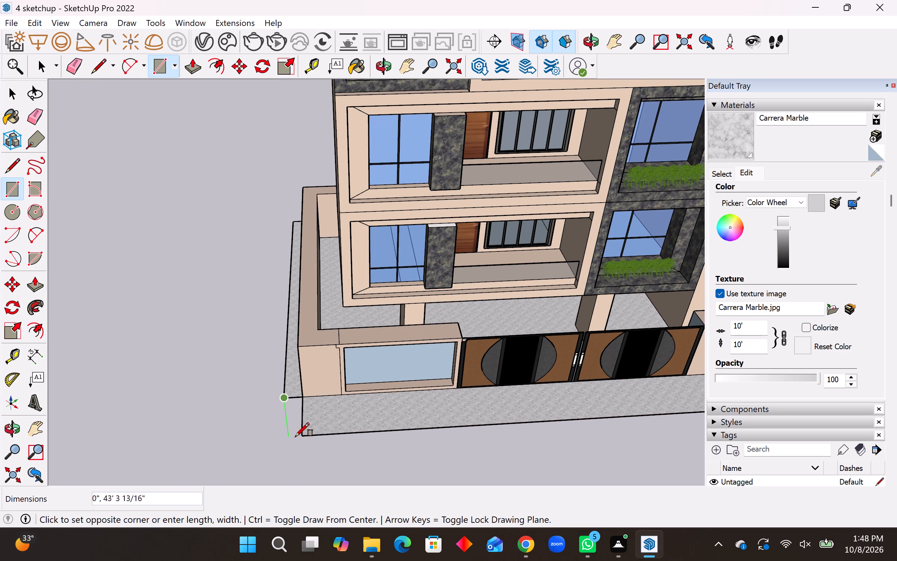
click(299, 437)
key(space)
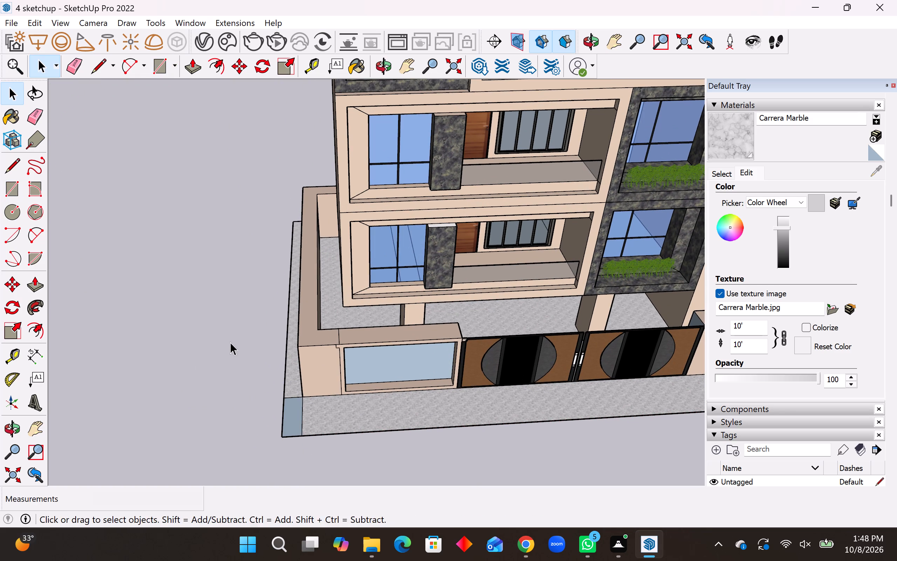
Erase the edges dividing both front corner squares from the front and side marble ground strips.
click(43, 116)
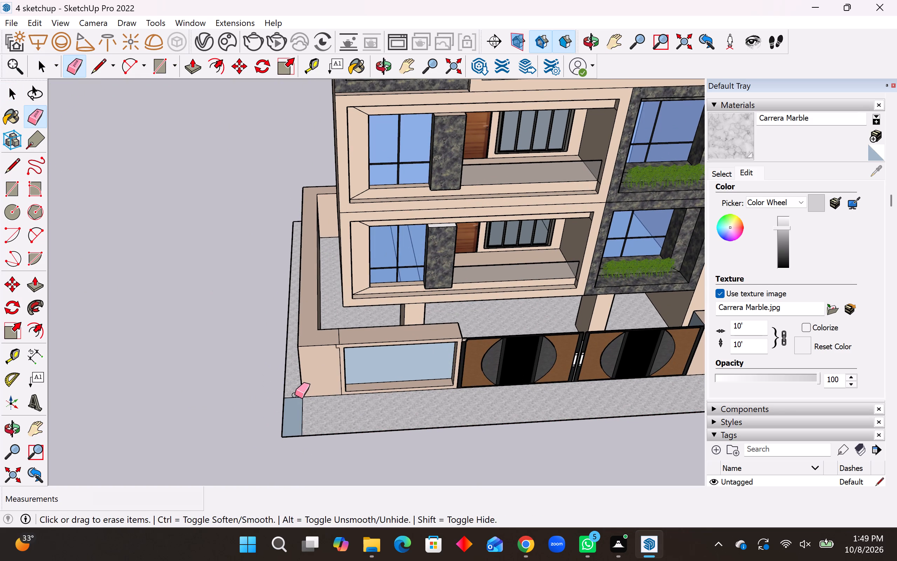
click(292, 398)
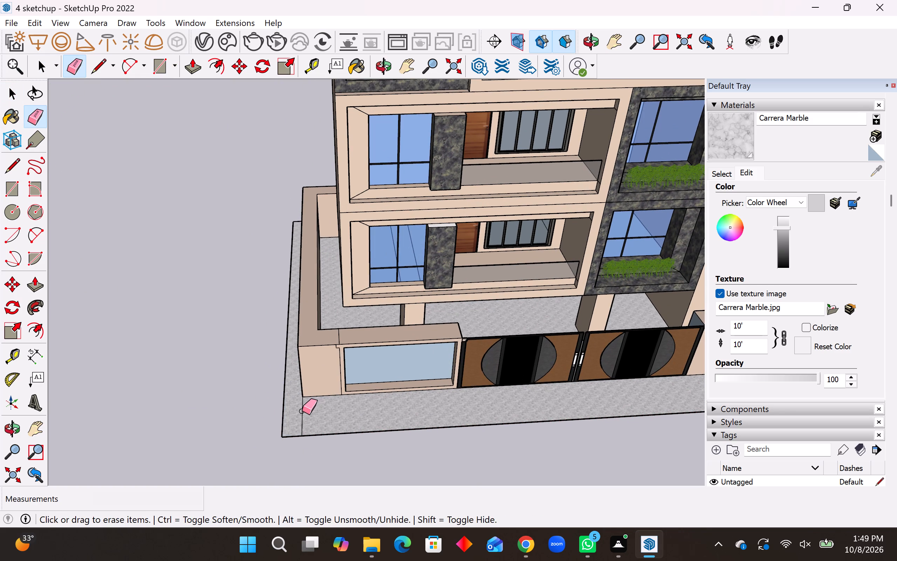
click(302, 411)
scroll(229, 439, down, 9)
scroll(629, 465, up, 7)
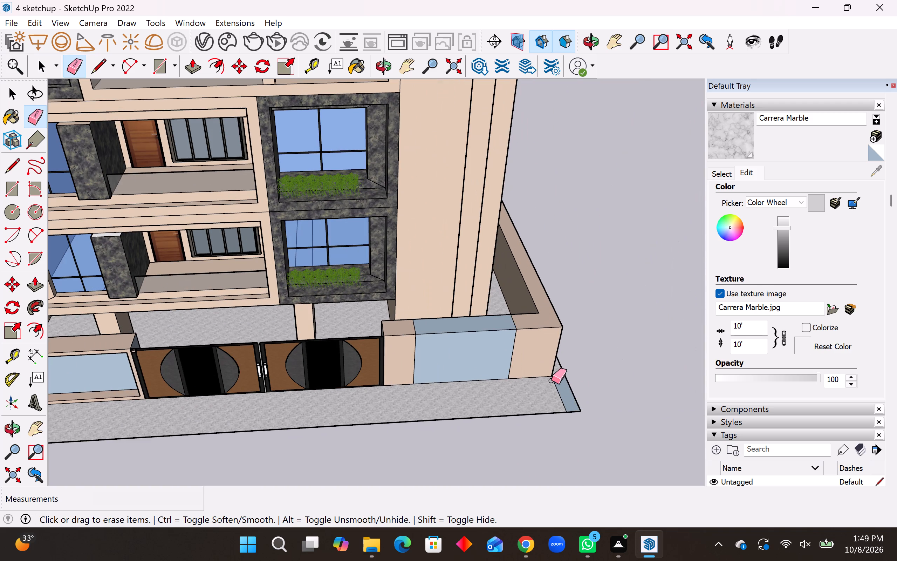
click(556, 386)
click(561, 374)
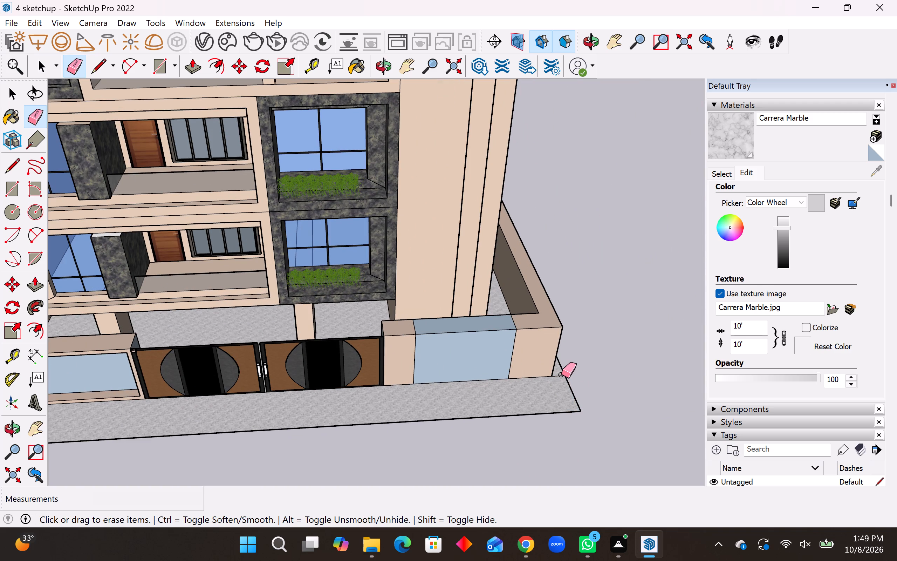
click(560, 376)
scroll(620, 449, down, 9)
middle_drag(530, 385, 498, 200)
key(space)
Import the FLOWER+POT (1) component from the Downloads folder.
scroll(476, 378, down, 5)
scroll(607, 360, up, 5)
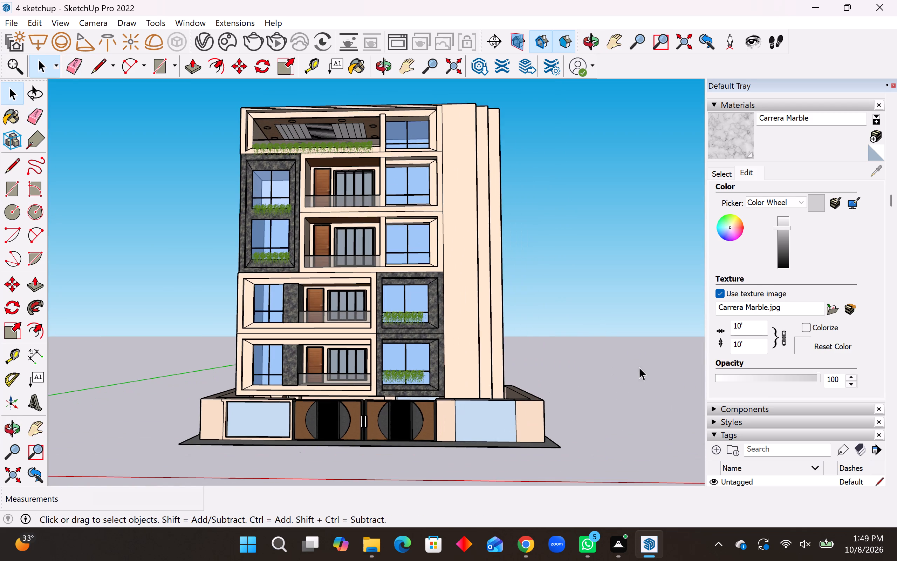
middle_drag(660, 352, 673, 399)
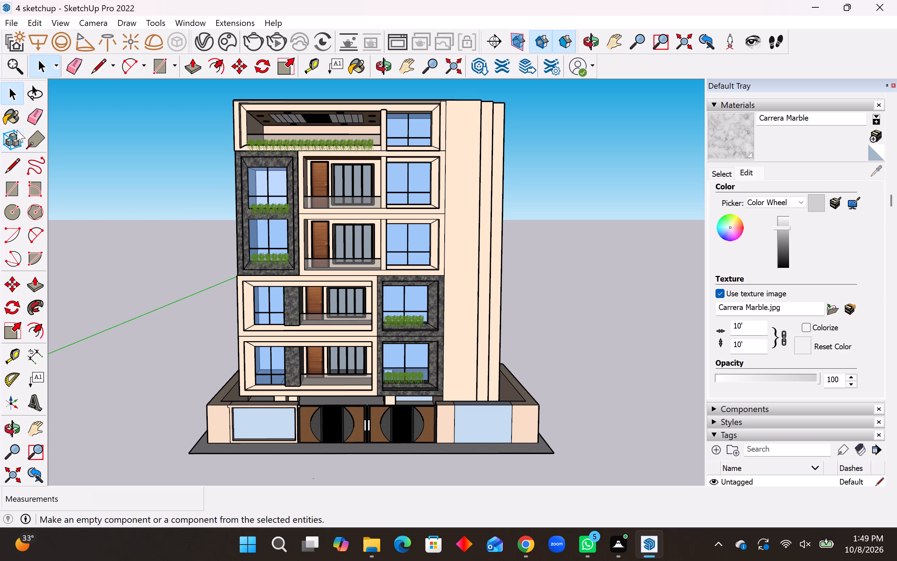
click(4, 29)
click(36, 256)
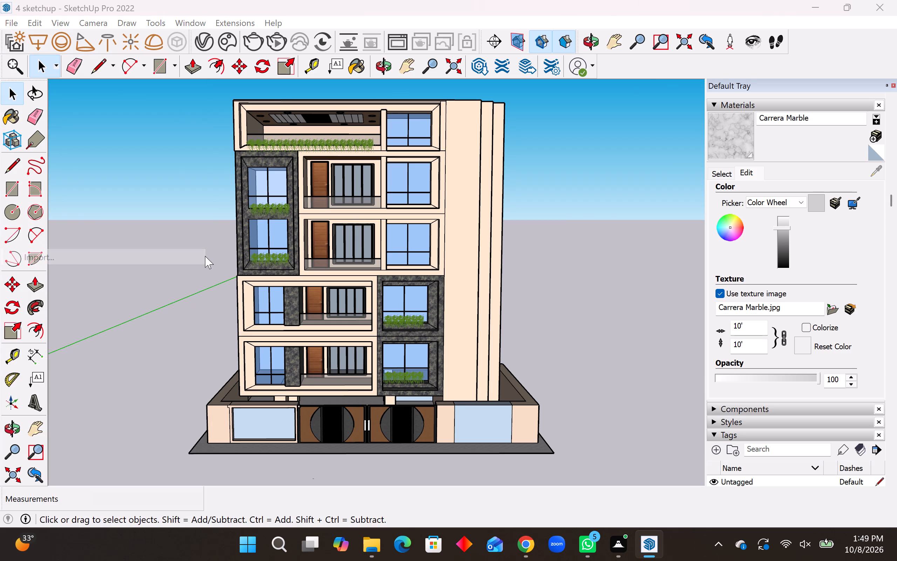
scroll(474, 294, down, 3)
scroll(474, 294, up, 1)
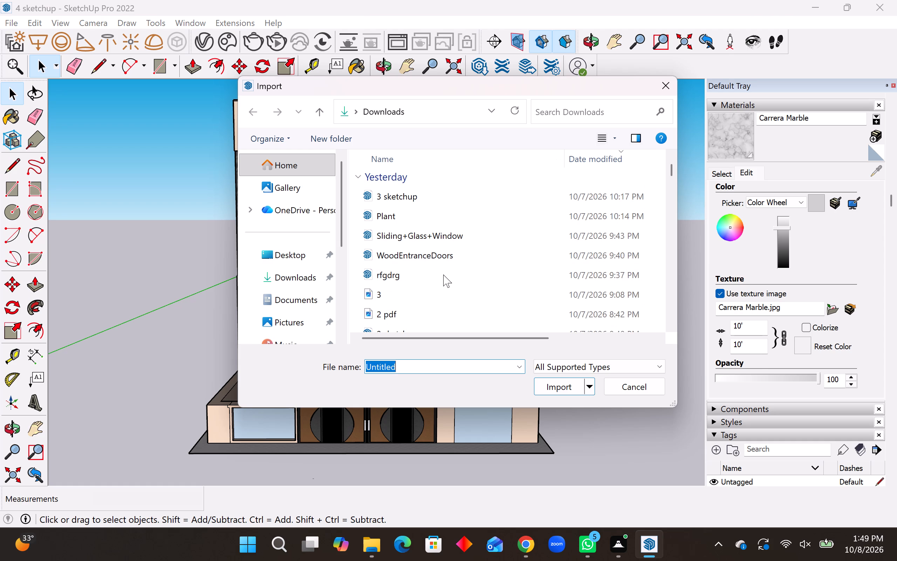
scroll(444, 275, down, 3)
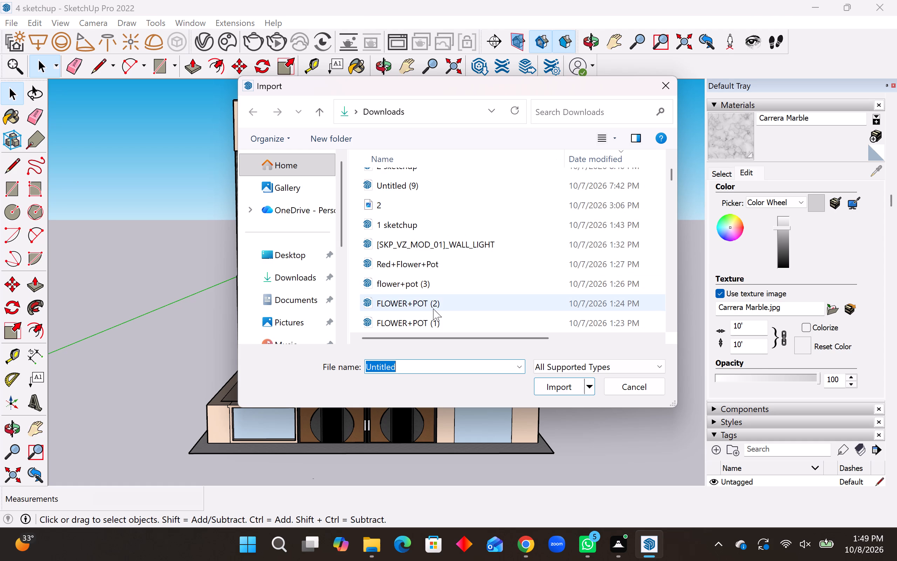
click(434, 321)
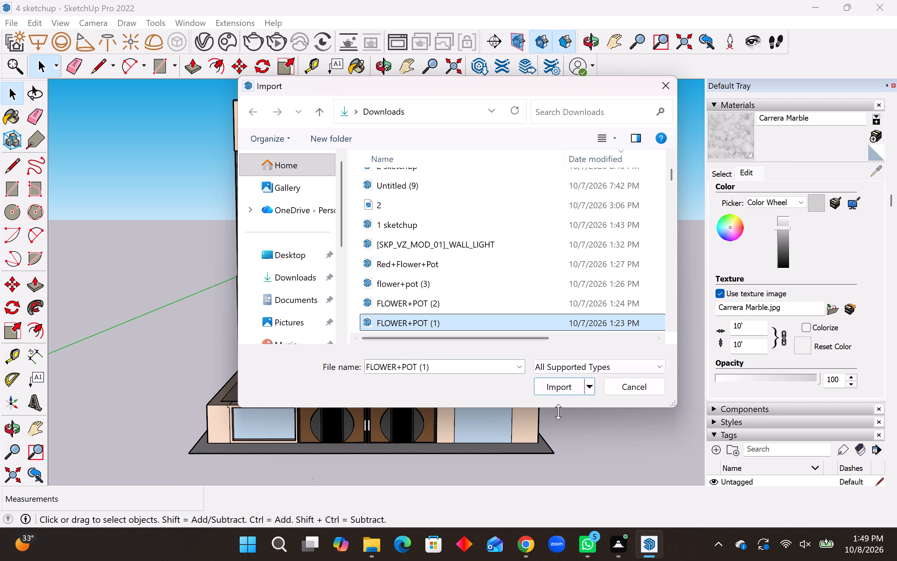
click(558, 398)
click(557, 387)
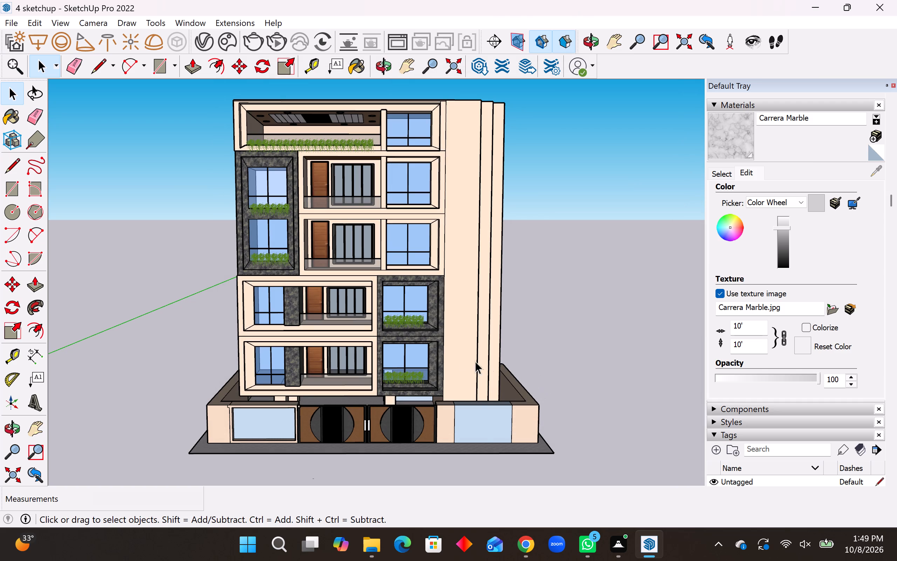
middle_drag(460, 348, 486, 444)
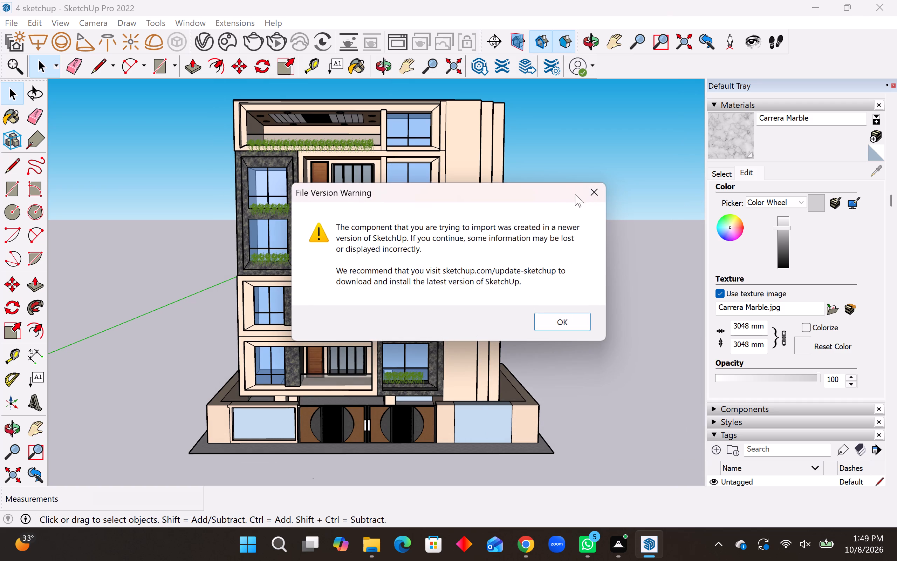
click(589, 191)
Place the flower pot on the lowest balcony's floor, near the end beside the stone-framed window.
middle_drag(447, 301, 461, 426)
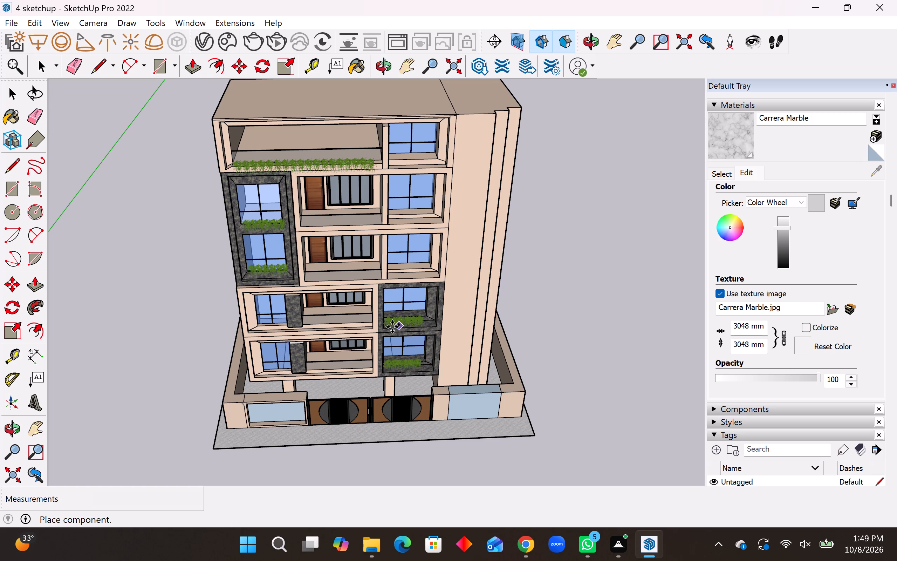
middle_drag(358, 329, 360, 366)
scroll(362, 360, up, 15)
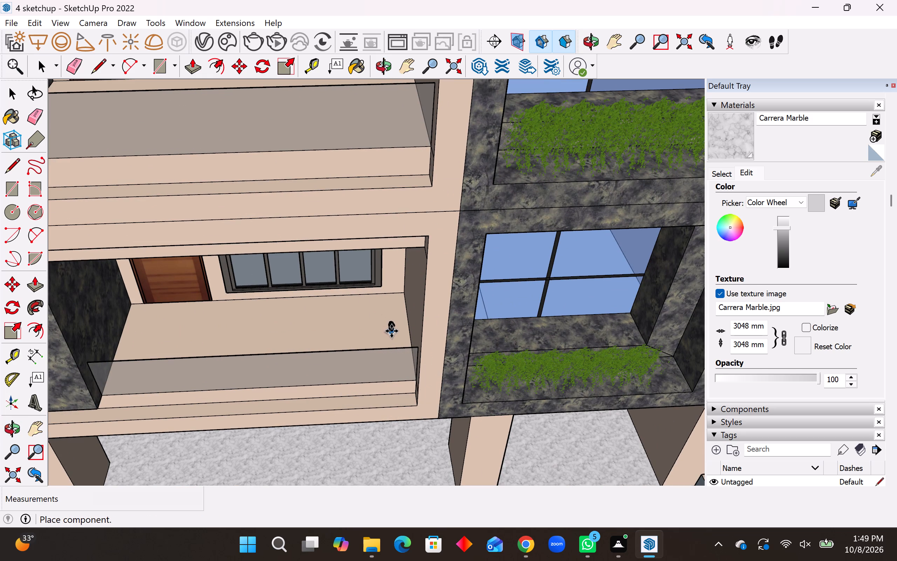
click(391, 331)
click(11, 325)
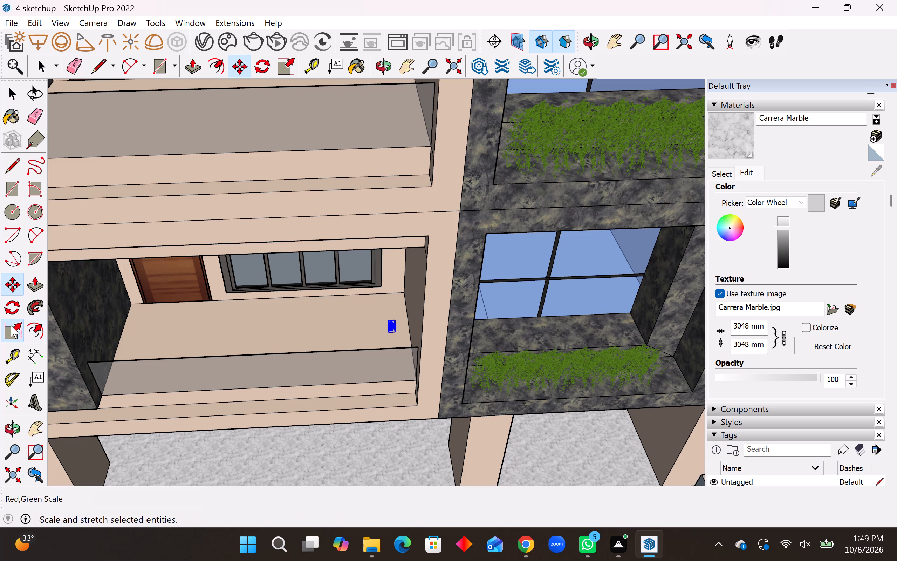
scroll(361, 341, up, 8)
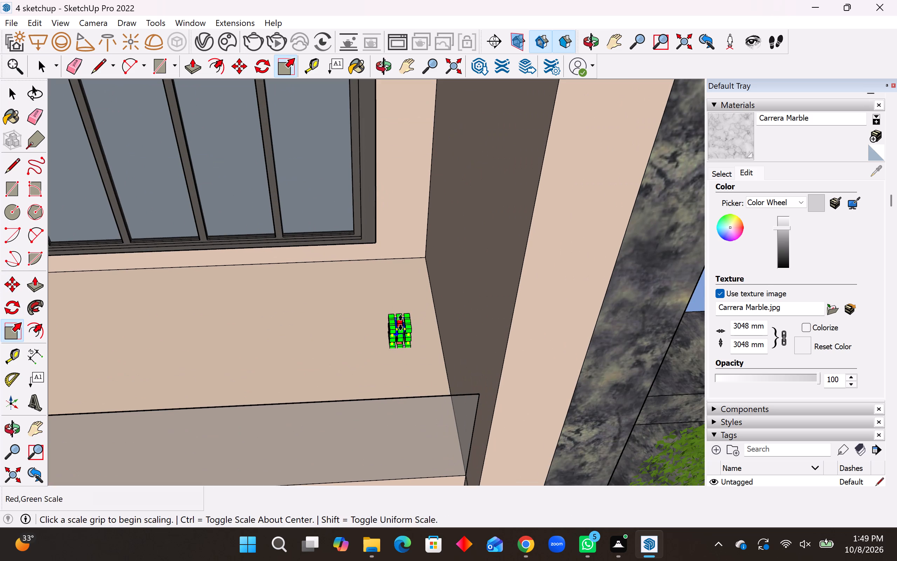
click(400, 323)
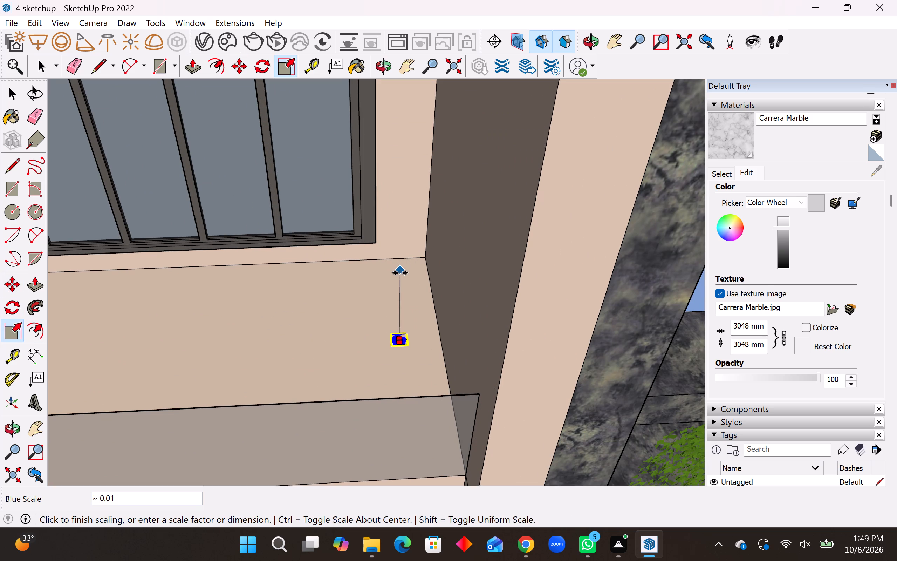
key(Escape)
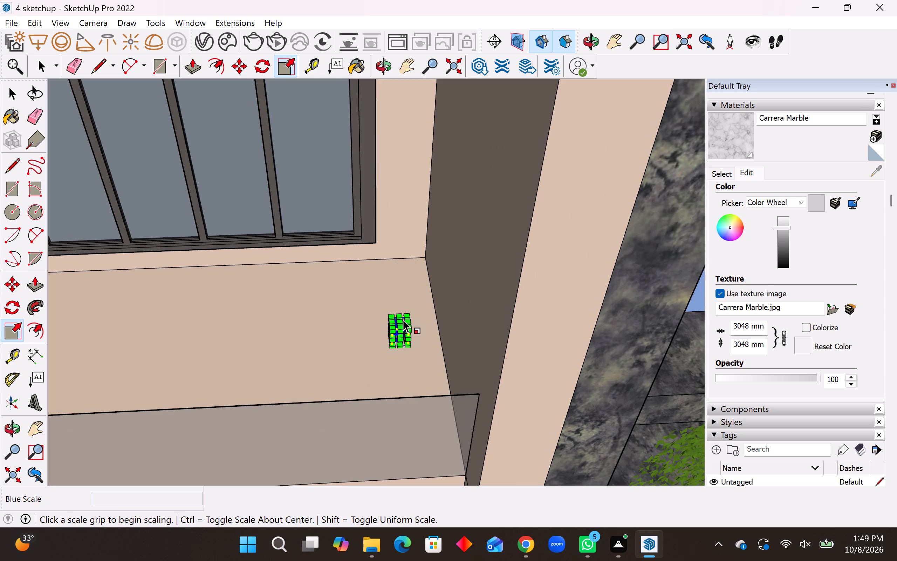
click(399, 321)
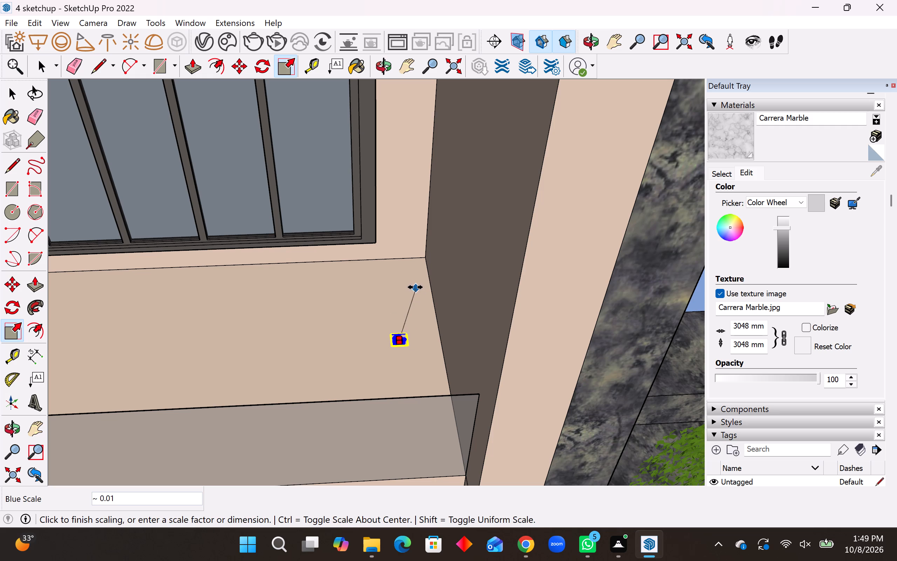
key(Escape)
Scale the flower pot by about 4.7 along green, 4.5 along red and 6.9 along blue.
middle_drag(396, 337, 464, 316)
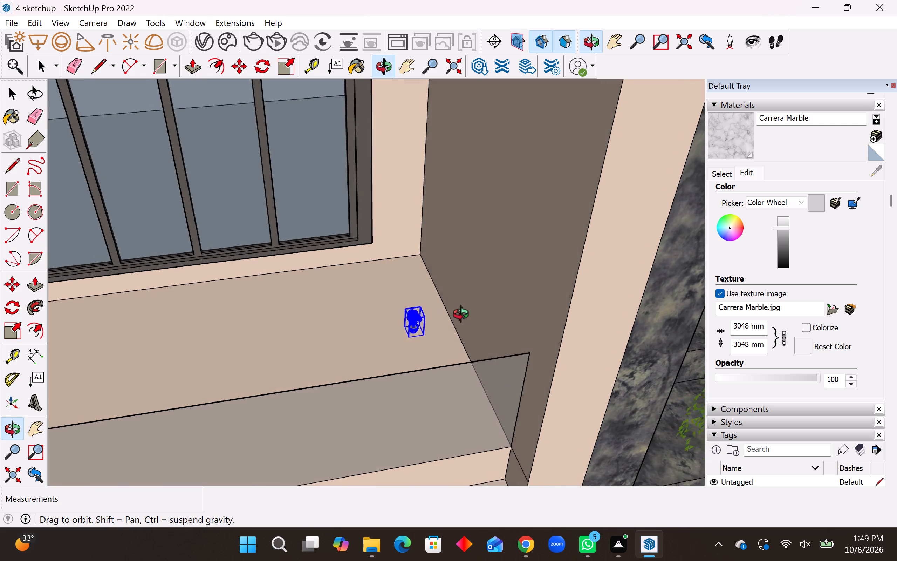
middle_drag(464, 316, 505, 318)
scroll(474, 330, up, 4)
click(426, 313)
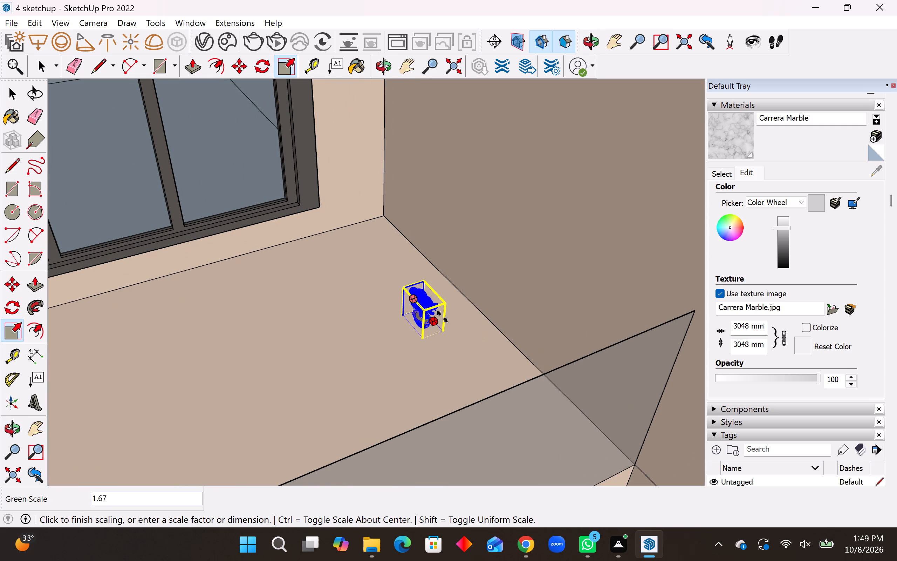
click(481, 363)
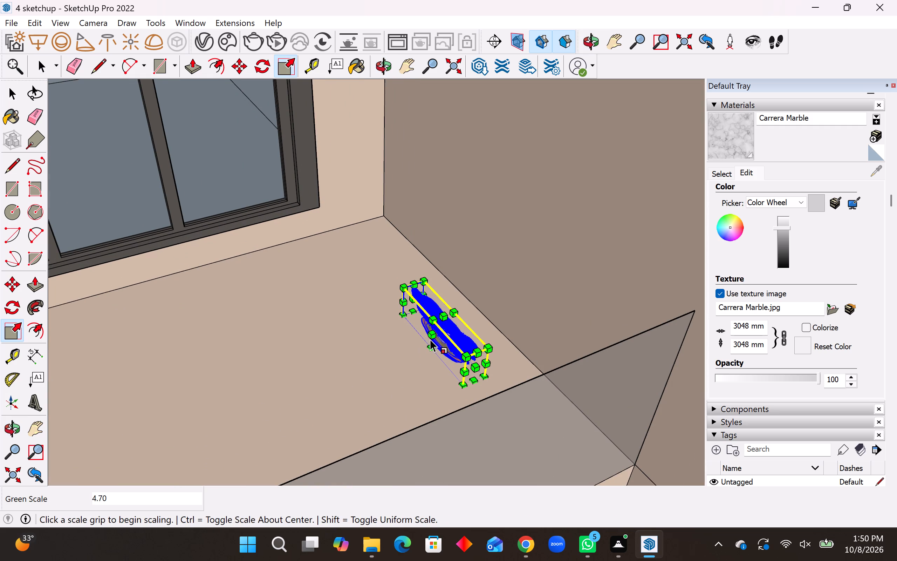
click(431, 337)
click(358, 367)
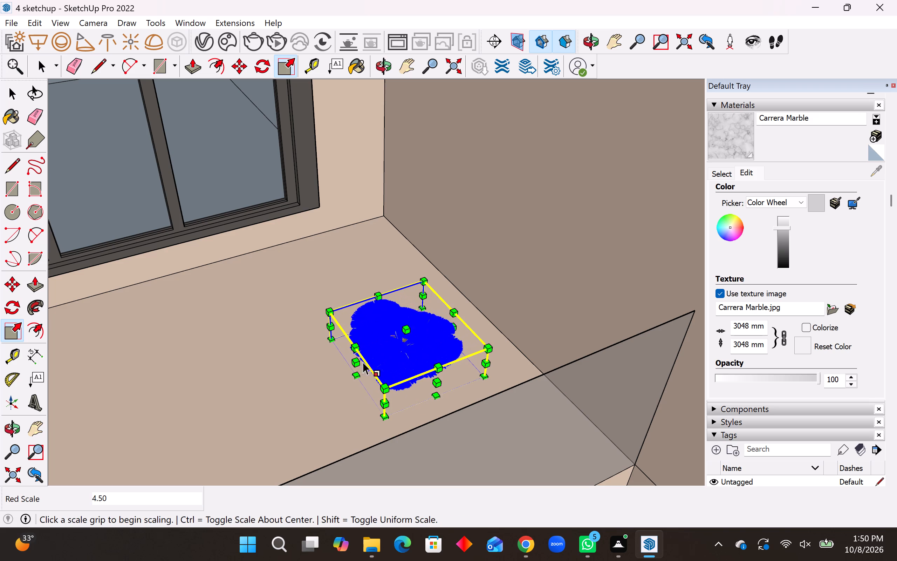
click(405, 329)
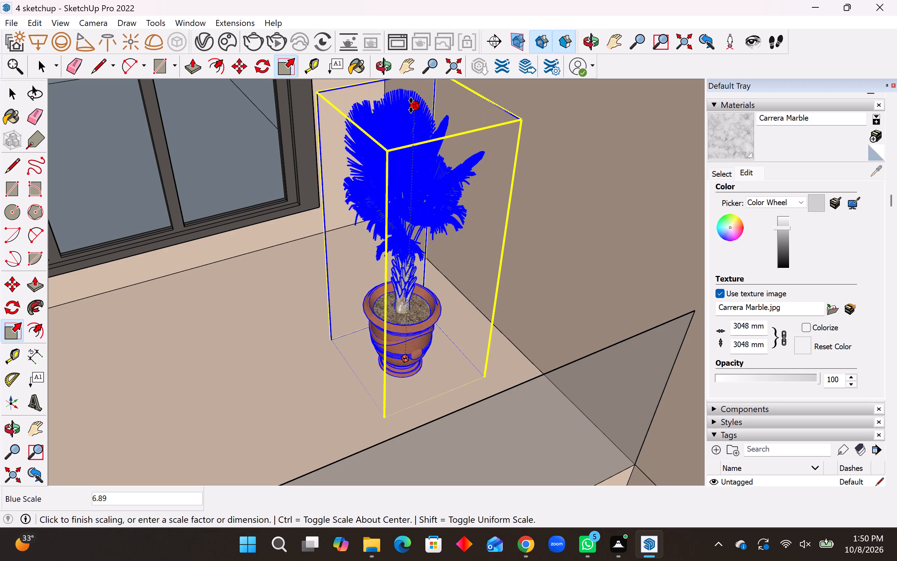
click(411, 105)
middle_drag(405, 234, 306, 241)
scroll(360, 261, down, 11)
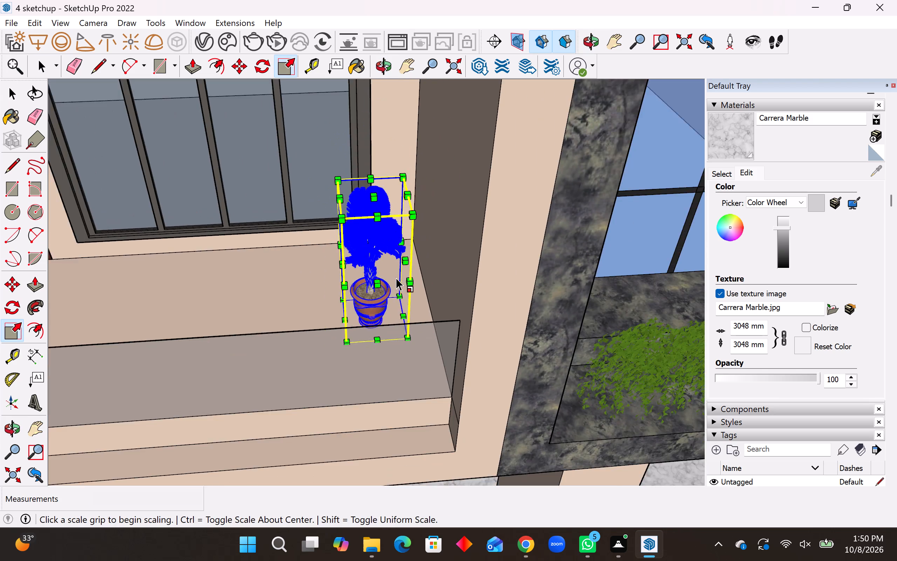
scroll(396, 278, down, 8)
middle_drag(394, 272, 383, 229)
scroll(390, 260, up, 4)
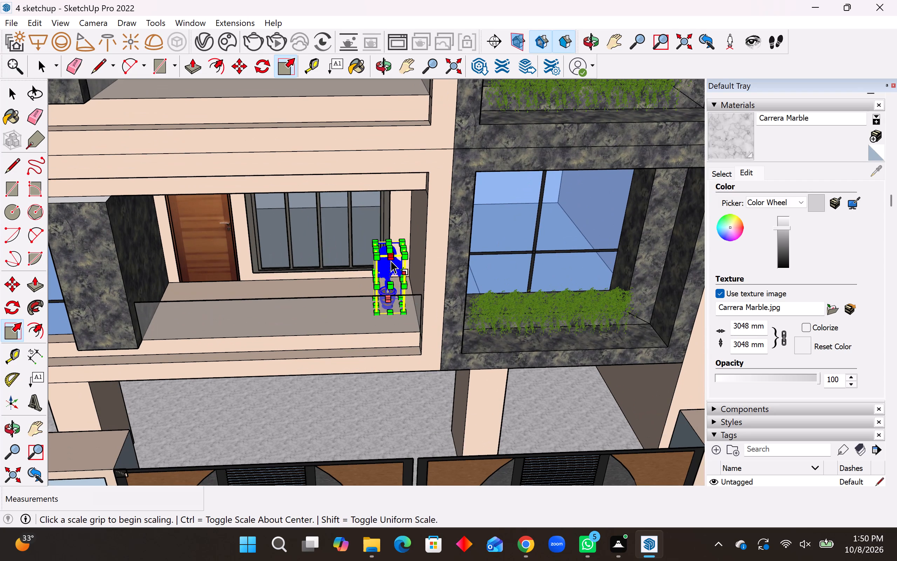
key(space)
Copy the flower pot straight up about 81' 4" onto the floor of the balcony directly above.
scroll(385, 296, down, 7)
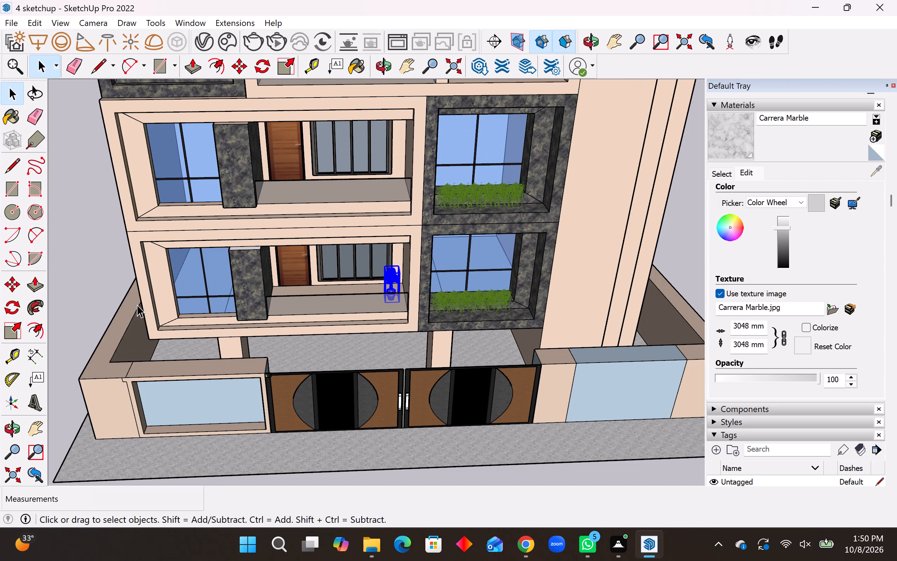
click(93, 285)
middle_drag(351, 275, 379, 246)
click(391, 276)
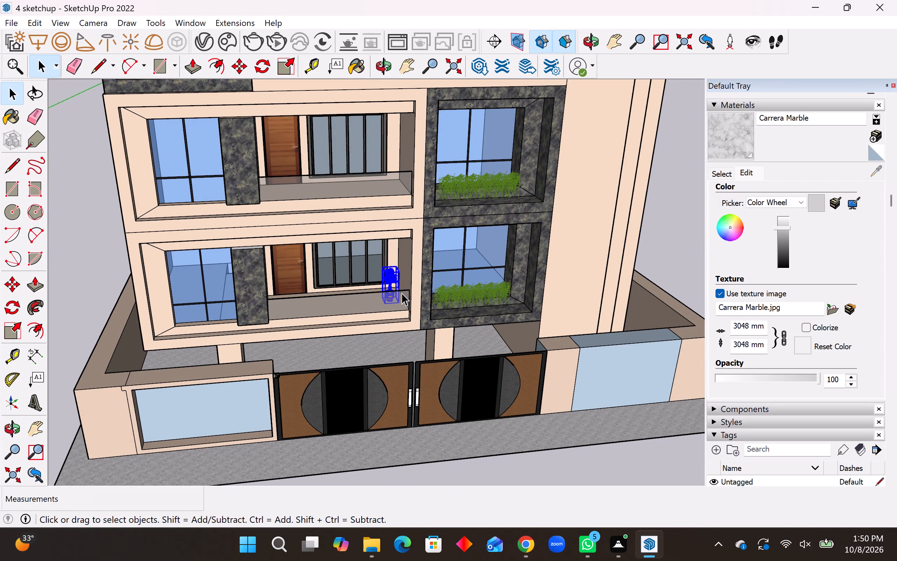
middle_drag(402, 293, 406, 329)
scroll(399, 289, up, 6)
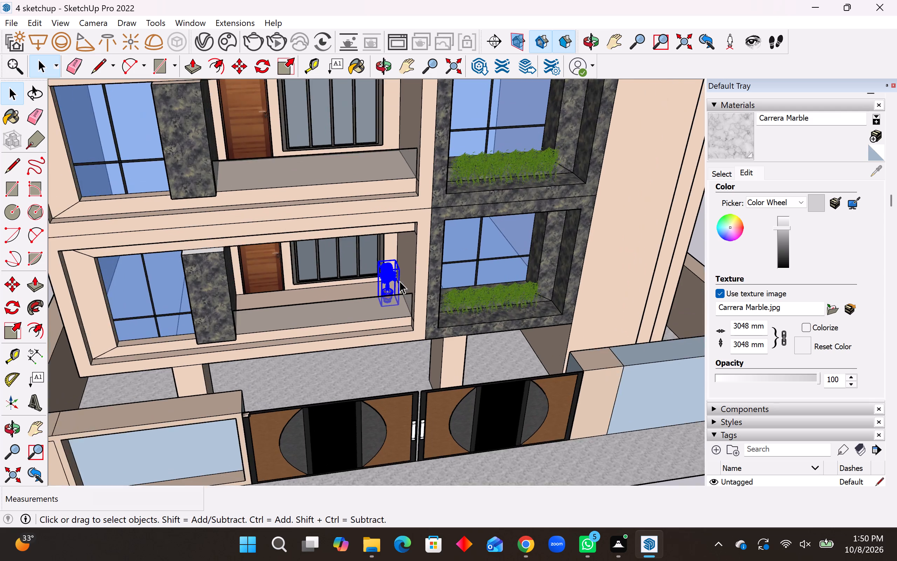
scroll(399, 281, up, 2)
middle_drag(401, 284, 409, 333)
key(m)
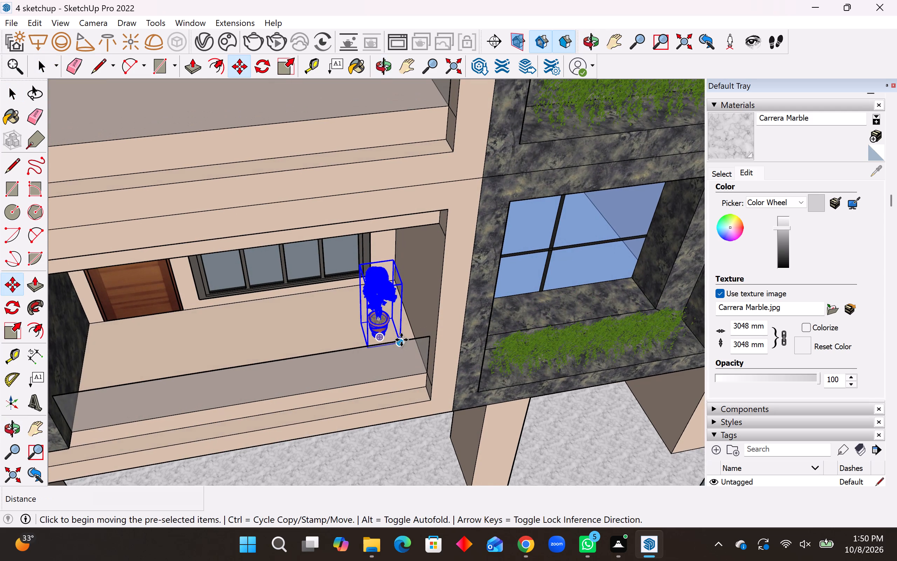
scroll(401, 340, up, 2)
middle_drag(401, 340, 404, 366)
click(399, 342)
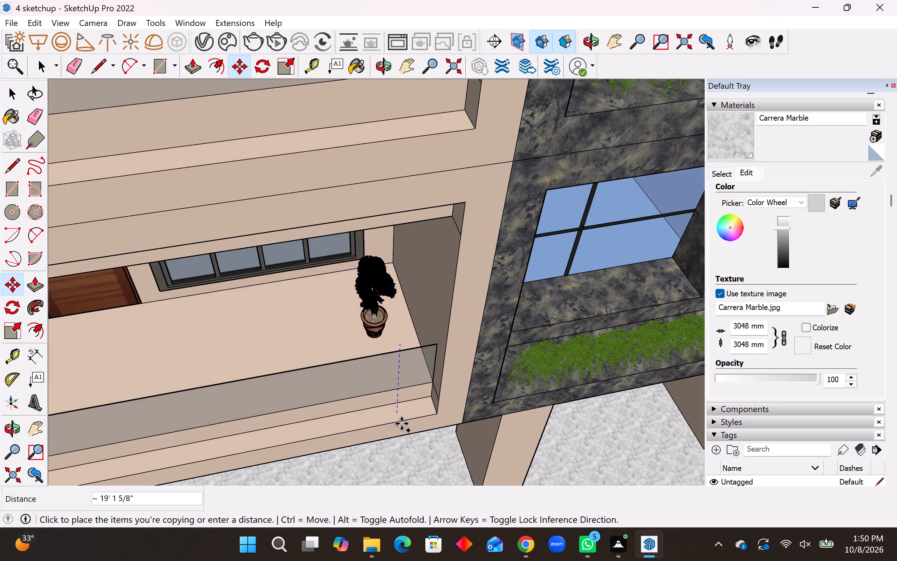
scroll(402, 424, down, 9)
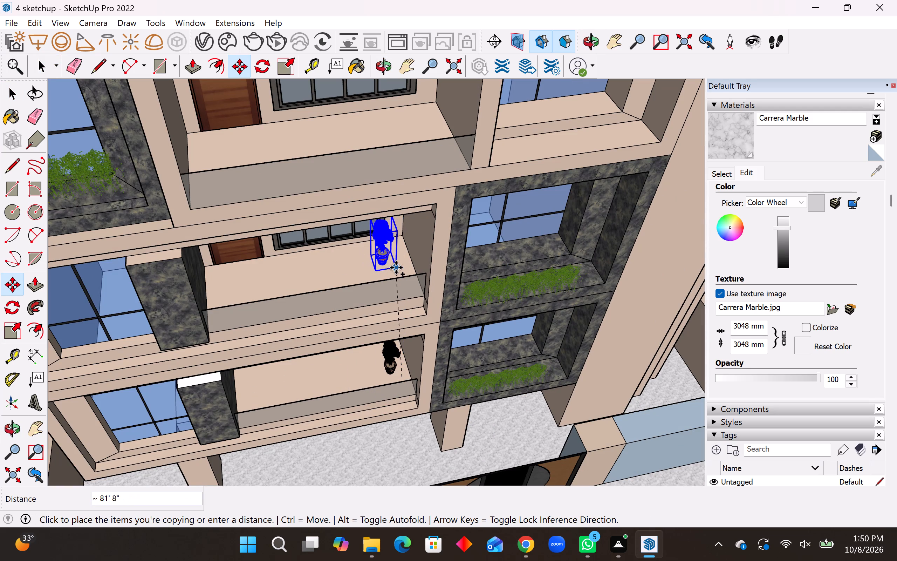
scroll(396, 269, up, 4)
middle_drag(397, 270, 408, 296)
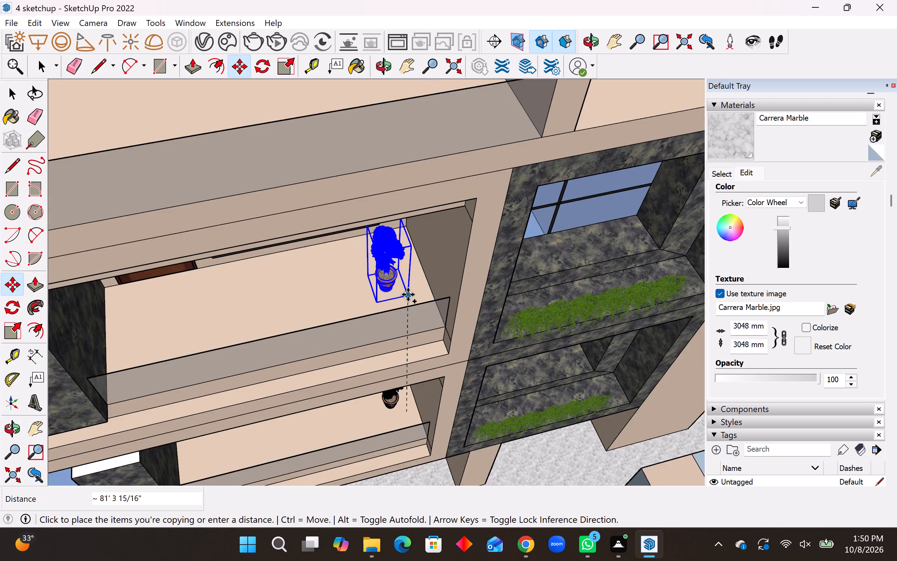
scroll(408, 295, up, 5)
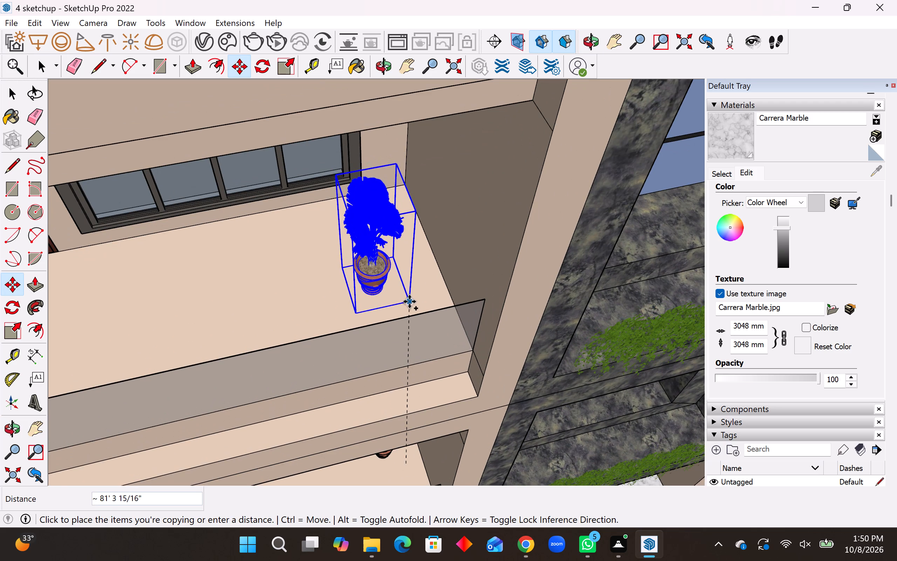
click(409, 302)
click(409, 302)
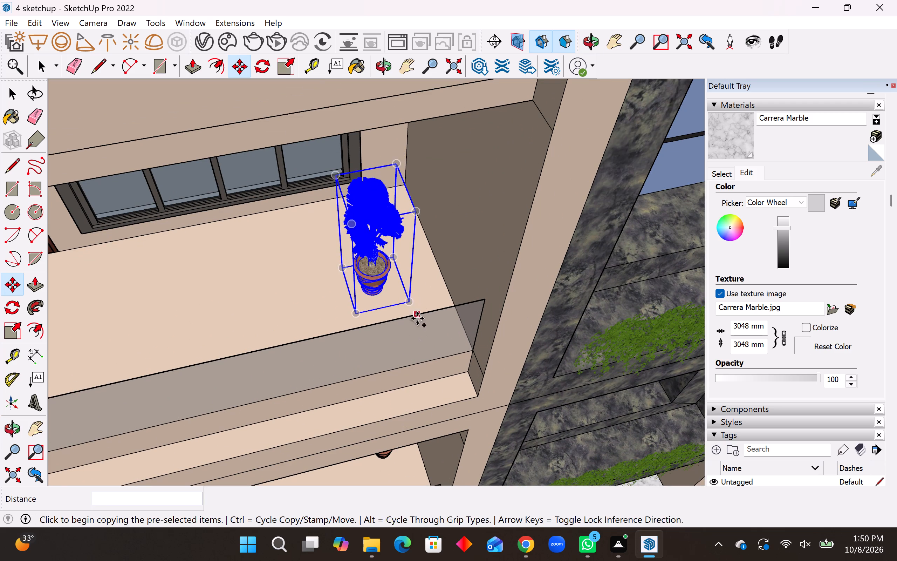
Copy the flower pot up about 72' 10" onto the floor of the third balcony from the bottom.
click(409, 302)
scroll(421, 411, down, 9)
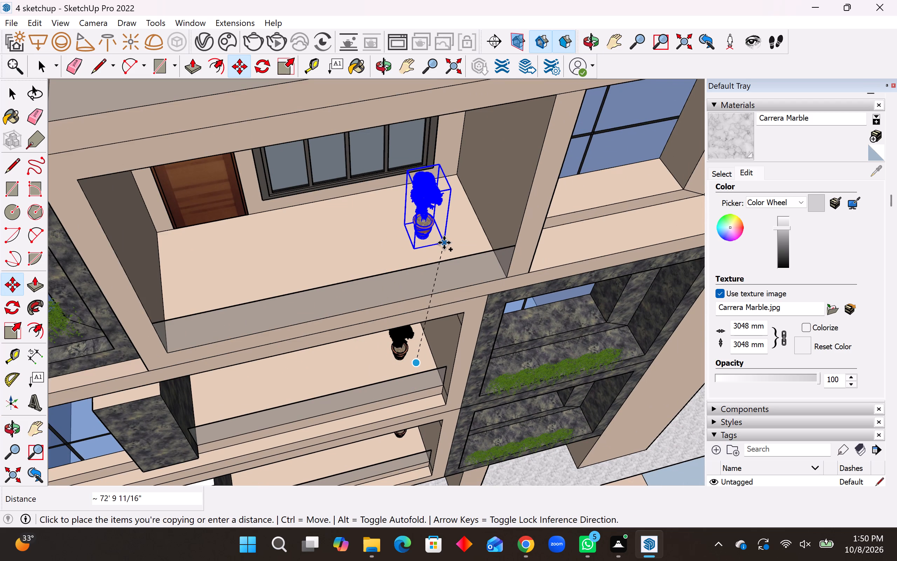
click(444, 243)
ctrl+click(444, 243)
scroll(438, 334, down, 9)
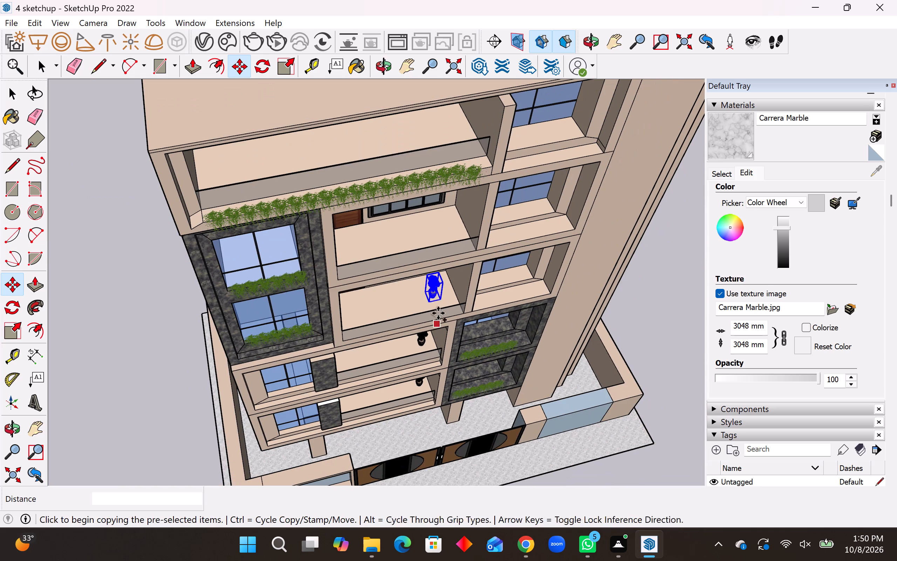
Copy the flower pot straight up about 80' onto the fourth balcony's floor, just below the planted top terrace, and clear the selection.
scroll(440, 305, up, 12)
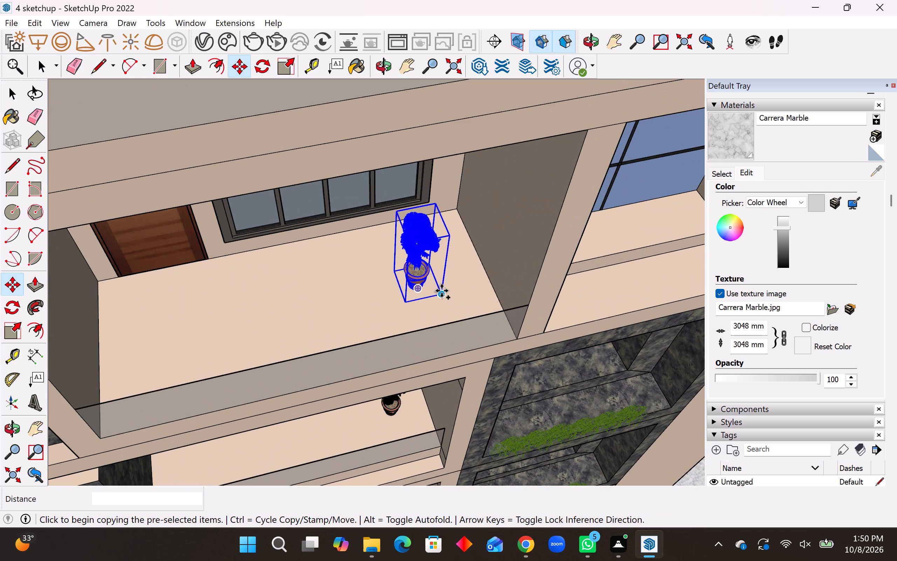
click(441, 291)
scroll(461, 347, down, 5)
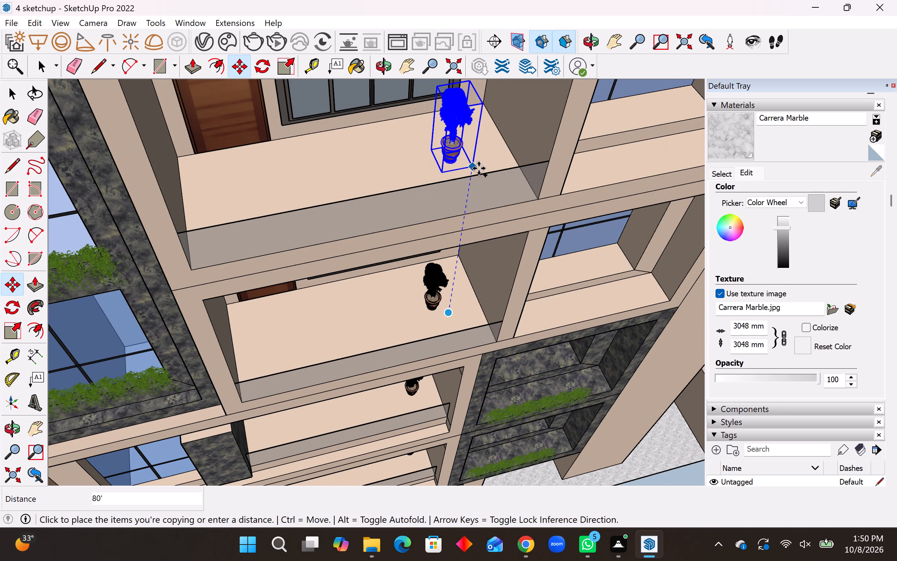
click(479, 168)
scroll(441, 326, down, 10)
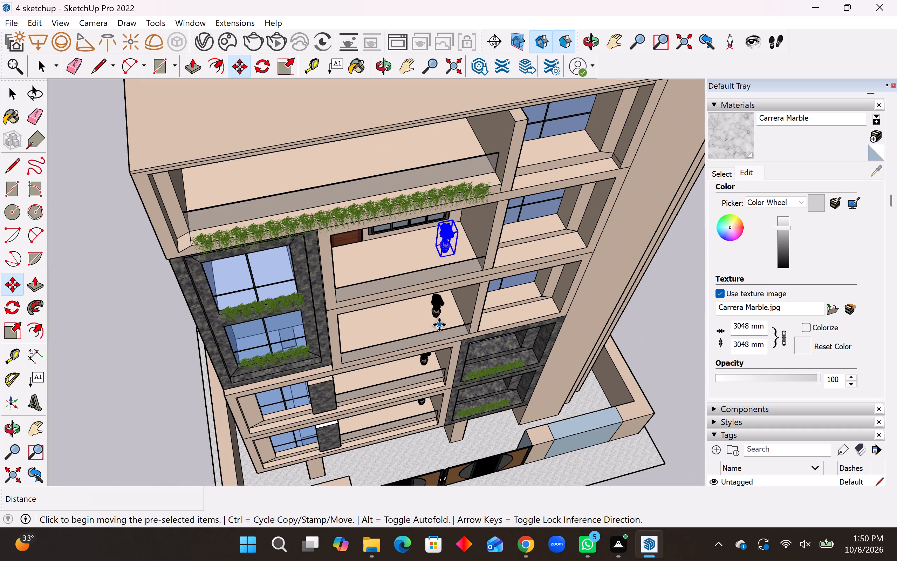
key(space)
scroll(325, 343, down, 5)
middle_drag(334, 319, 250, 122)
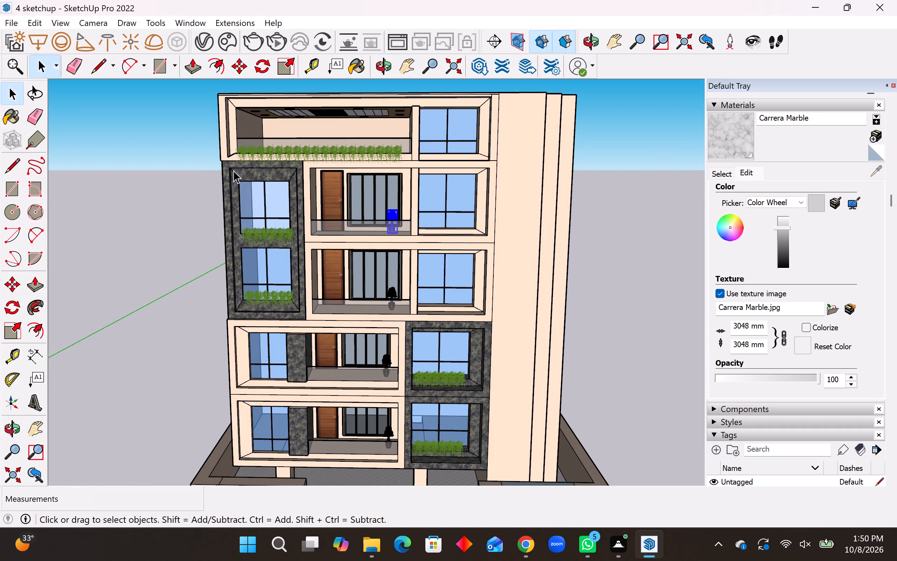
click(192, 258)
Draw a circle of about 5' 3" radius on the fourth balcony's wooden ceiling, above the door.
scroll(300, 219, down, 3)
middle_drag(415, 308, 426, 296)
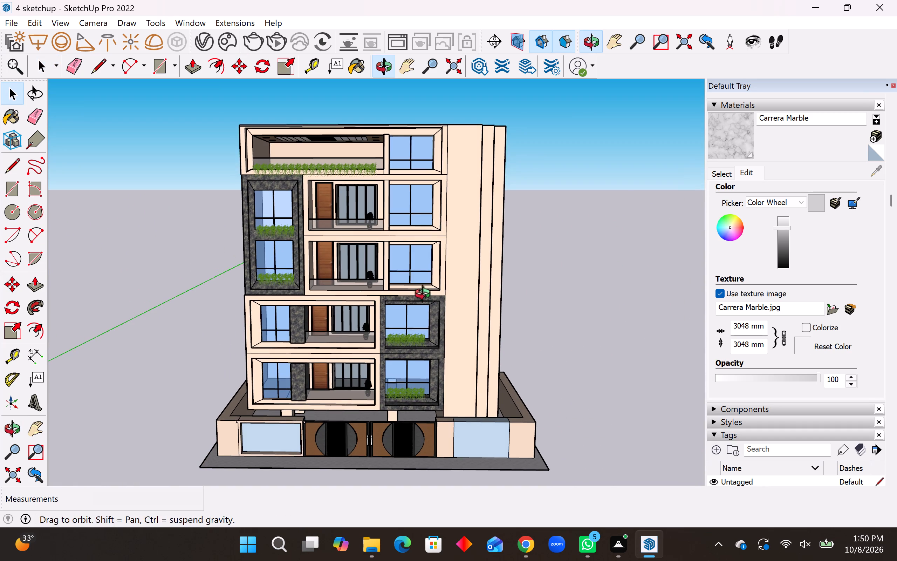
middle_drag(426, 296, 430, 292)
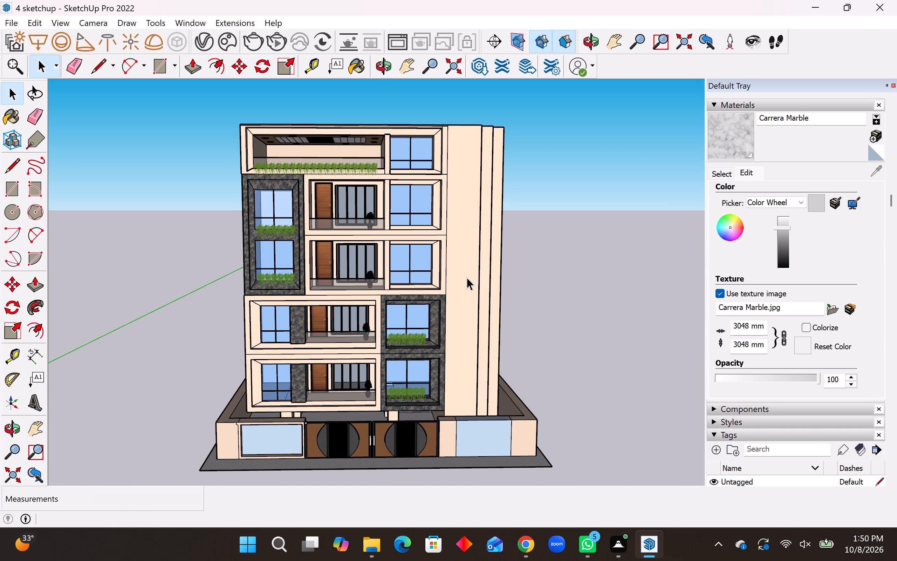
scroll(254, 201, up, 7)
middle_drag(381, 160, 383, 157)
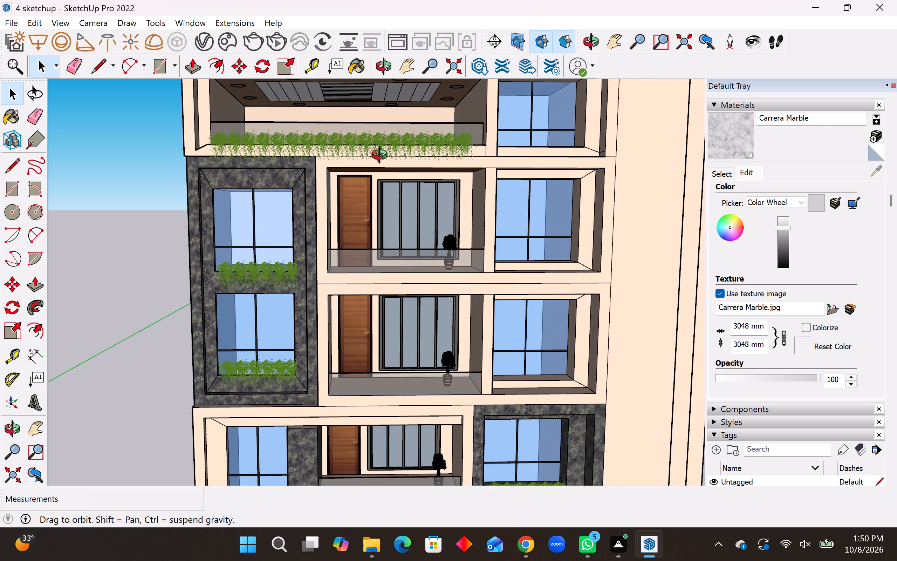
middle_drag(383, 157, 338, 0)
scroll(221, 147, down, 4)
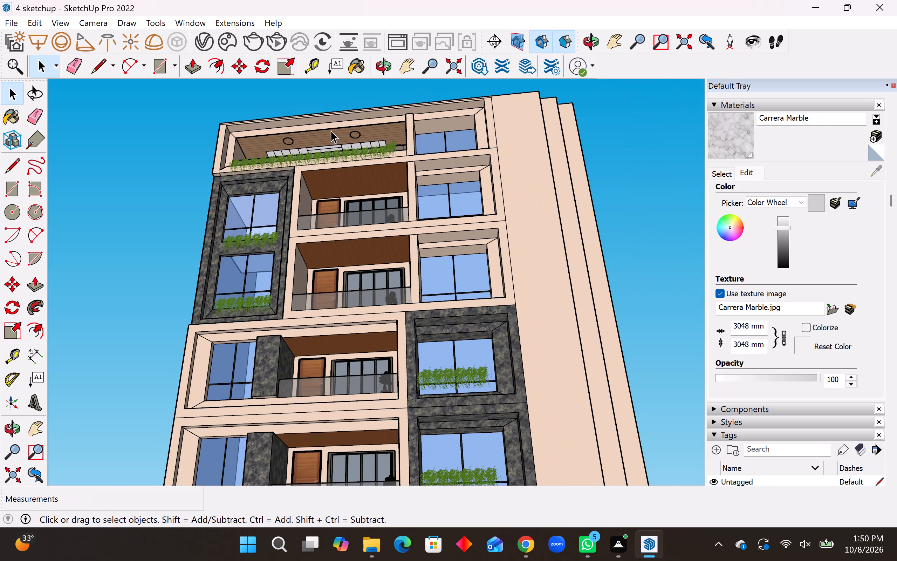
scroll(333, 131, up, 4)
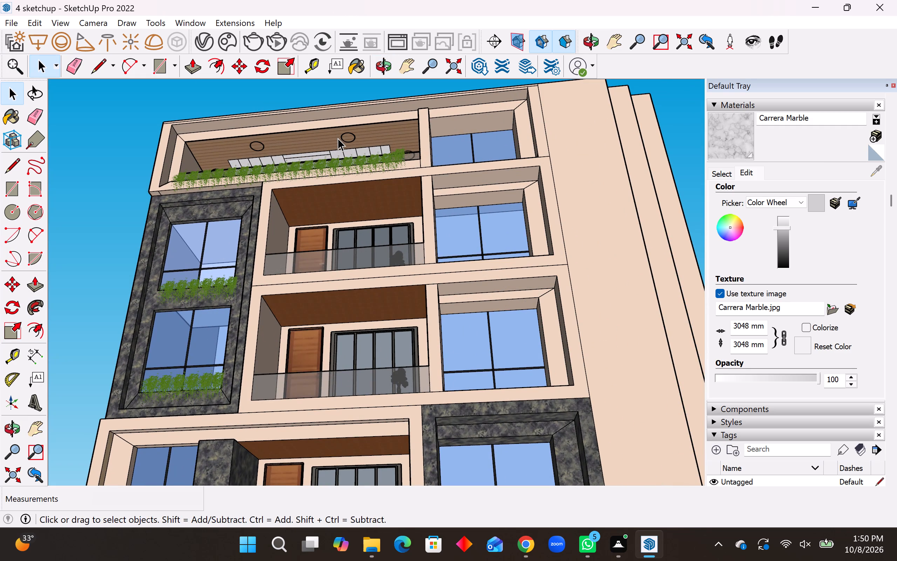
click(13, 219)
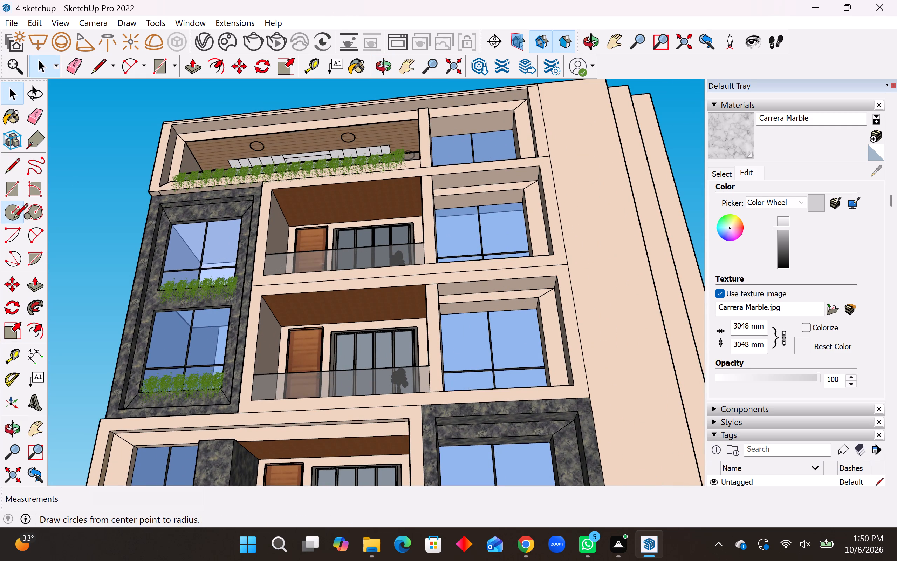
scroll(270, 204, up, 3)
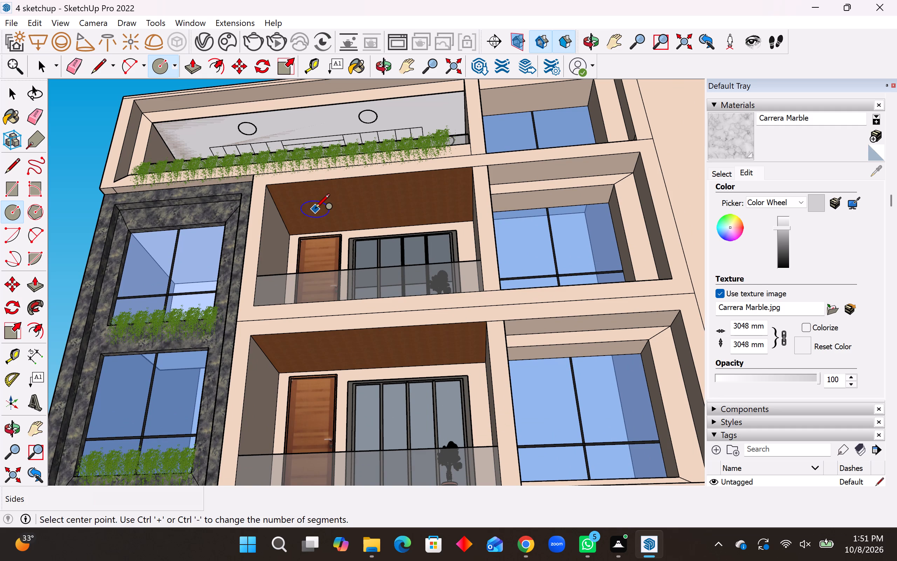
click(315, 209)
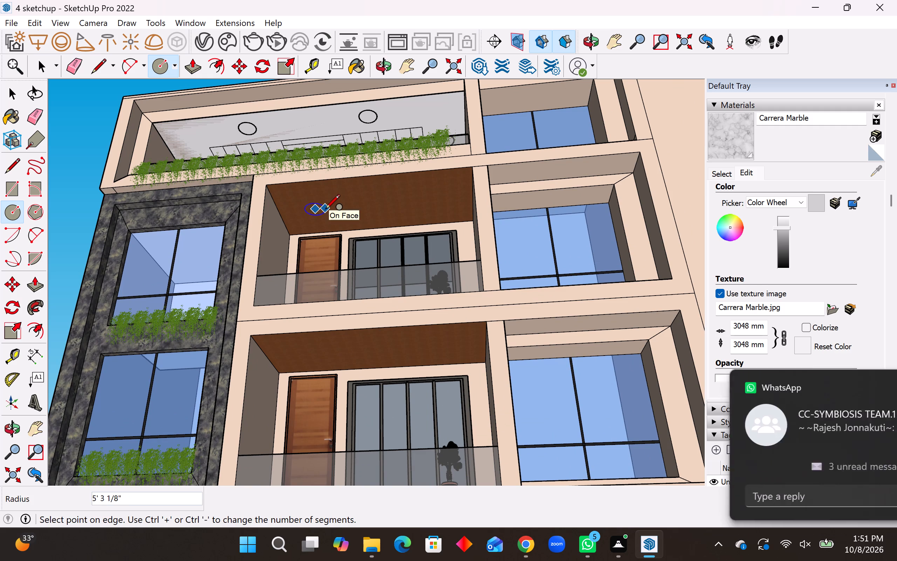
click(325, 210)
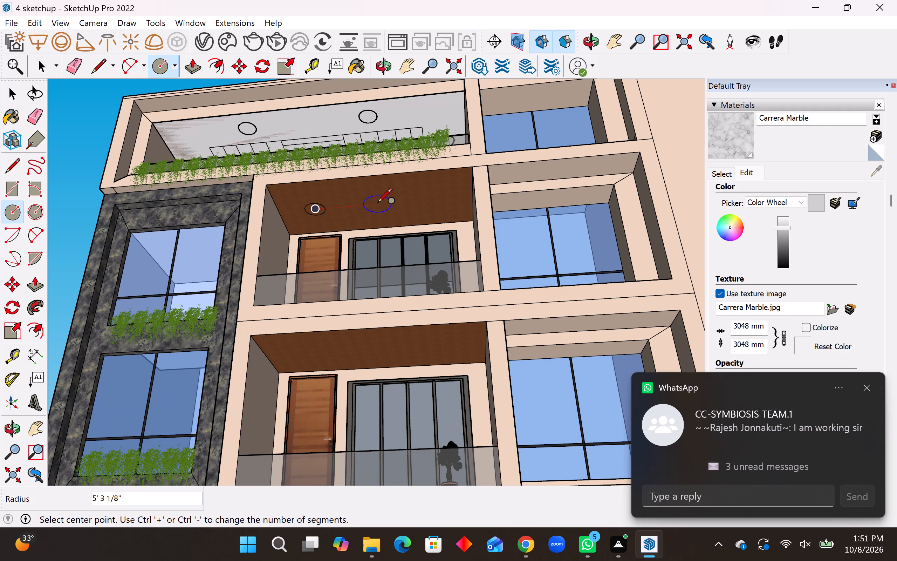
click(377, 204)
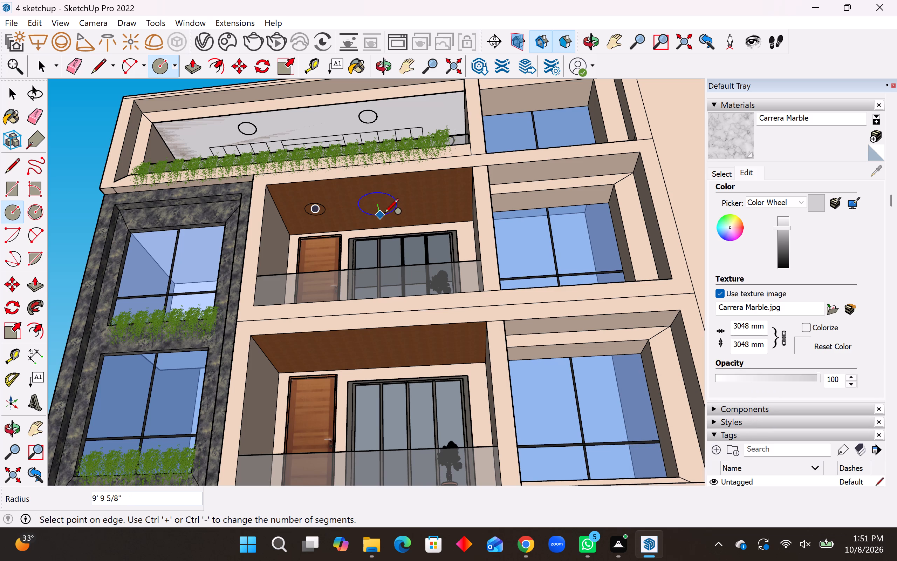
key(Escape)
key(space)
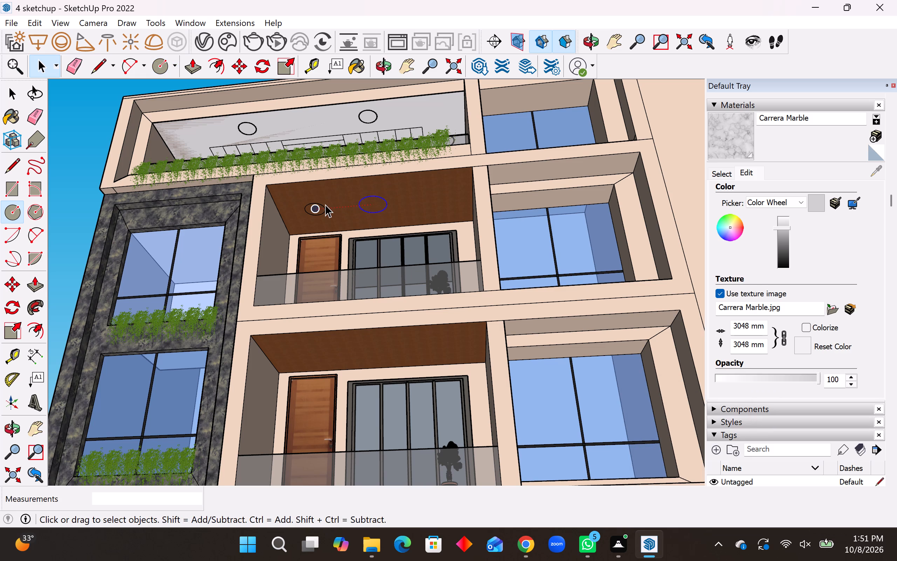
Copy the ceiling circle twice along the fourth balcony's ceiling to form a row of three, the last copy about 32' 4" further on.
click(324, 207)
key(m)
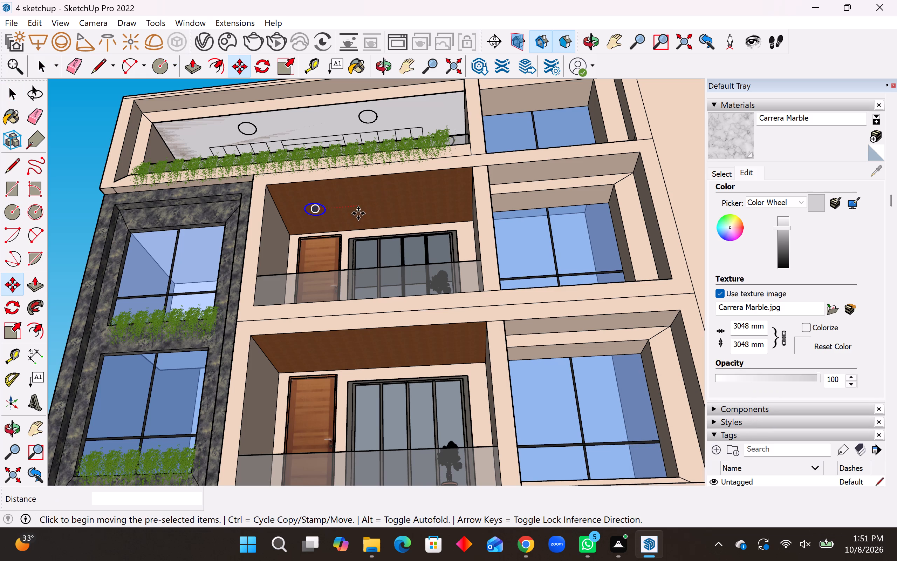
scroll(325, 215, up, 9)
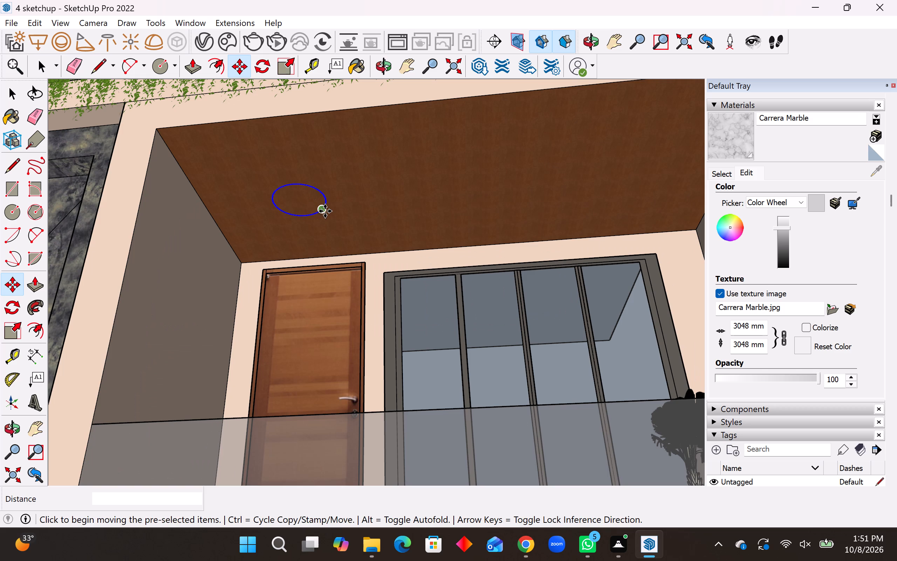
click(325, 211)
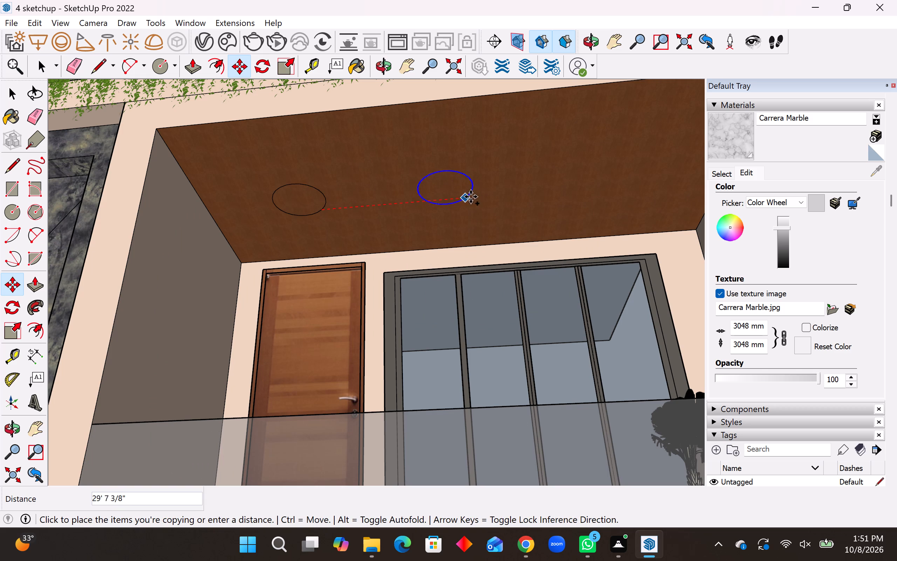
scroll(506, 192, down, 3)
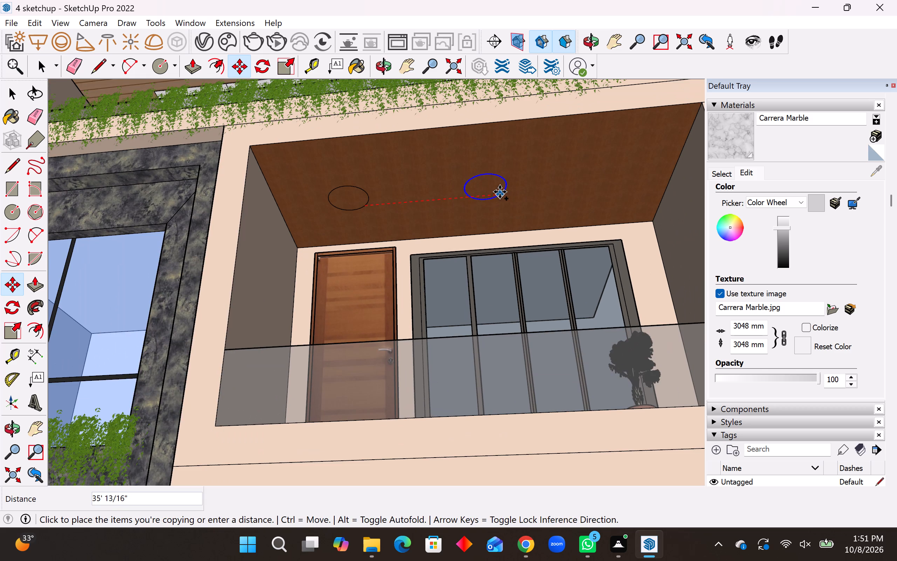
click(510, 190)
click(513, 194)
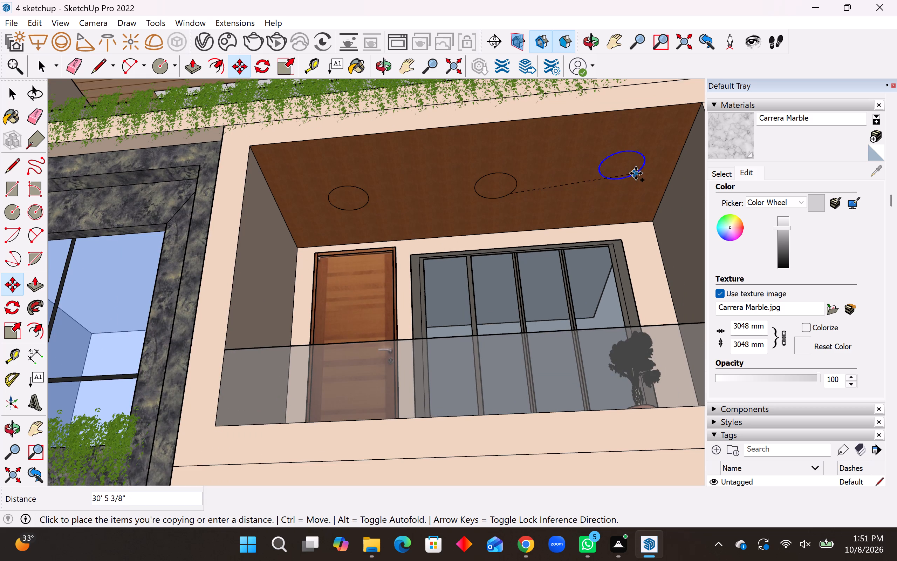
click(641, 180)
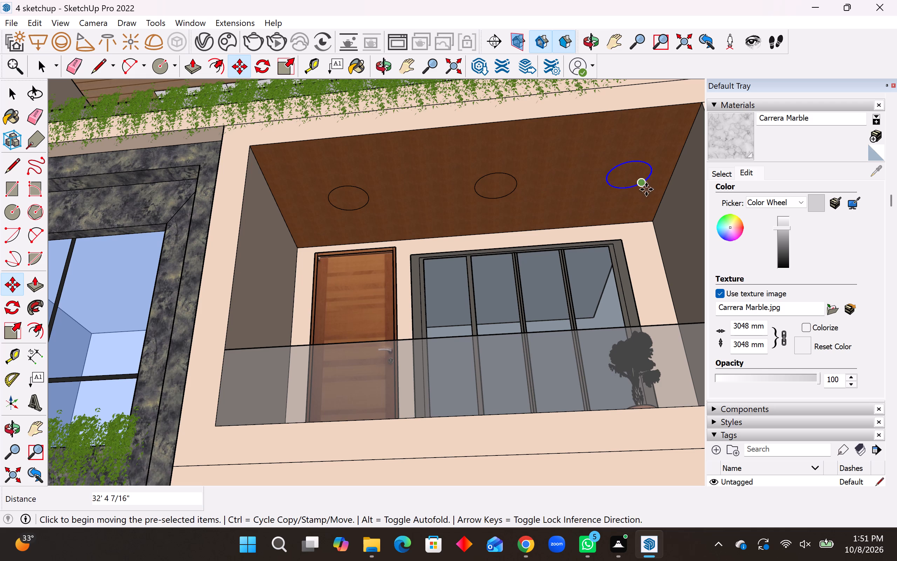
Copy the end circle farthest from the door down about 80' onto the third balcony's wooden ceiling.
click(645, 184)
scroll(567, 236, down, 9)
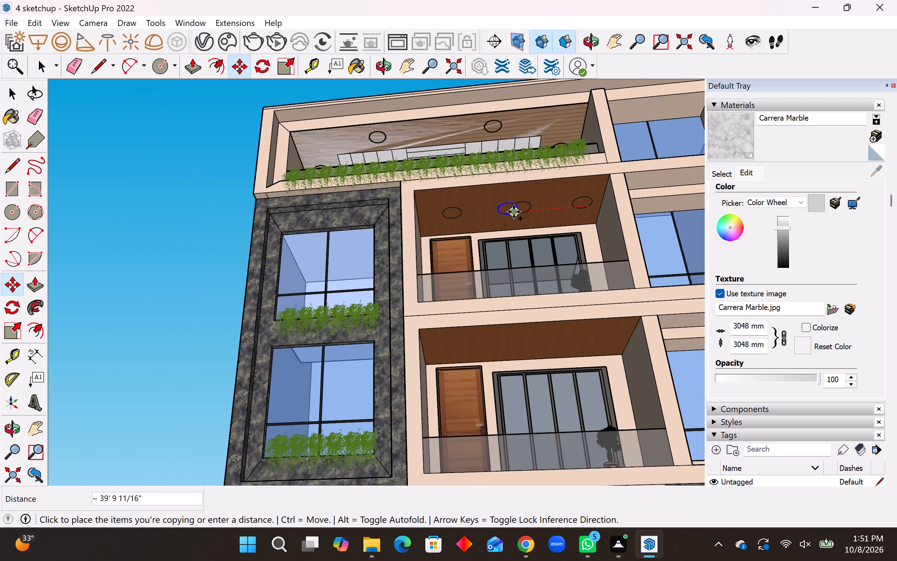
scroll(565, 350, up, 7)
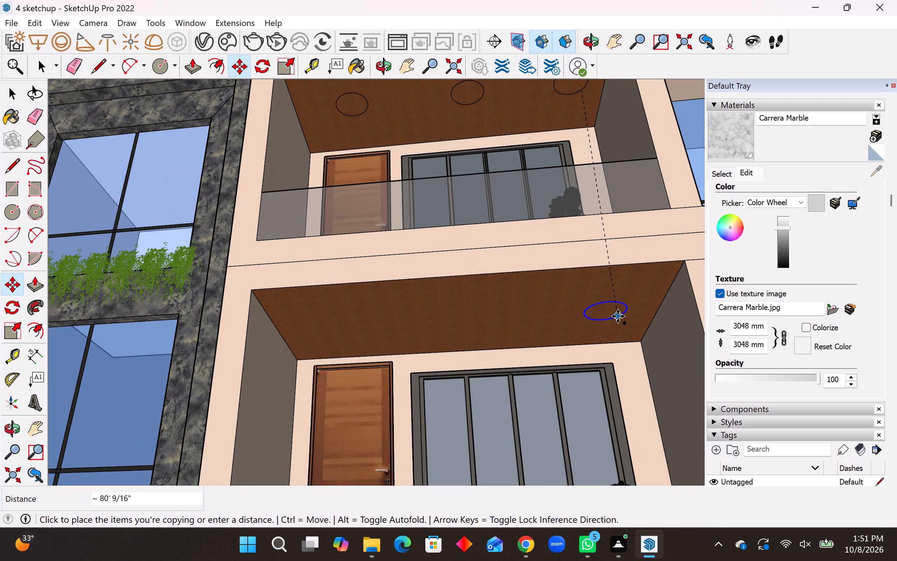
click(618, 316)
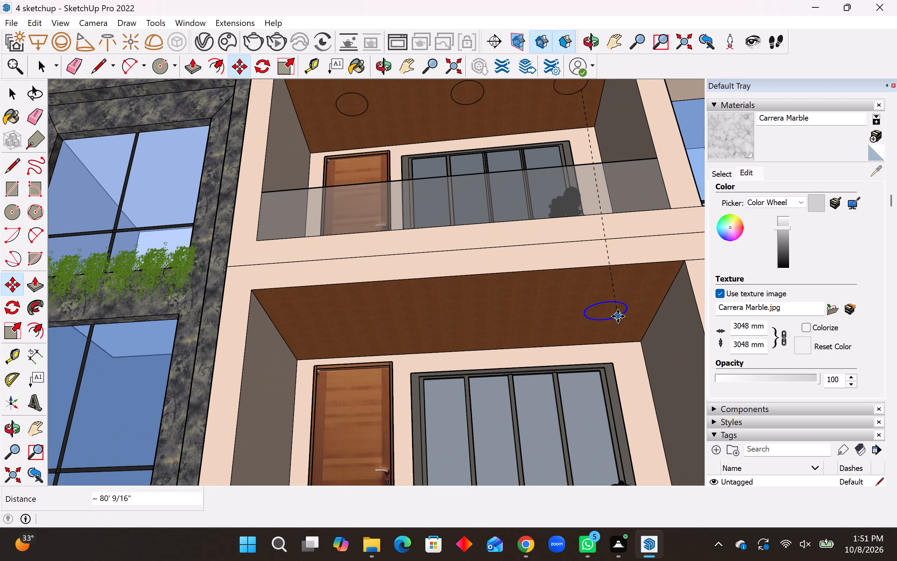
Copy the circle twice along the third balcony's ceiling toward the door, about 28' 3" and another 41' apart.
click(618, 318)
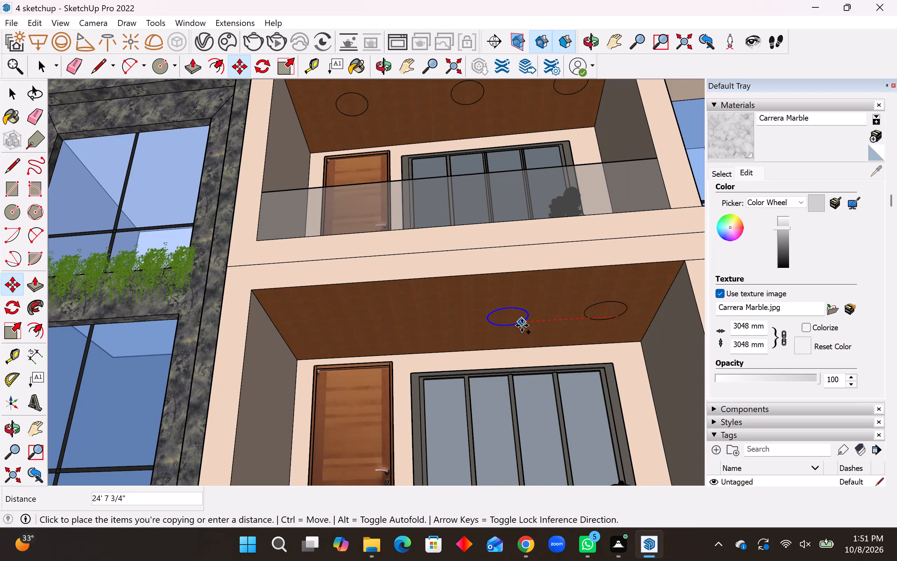
click(508, 326)
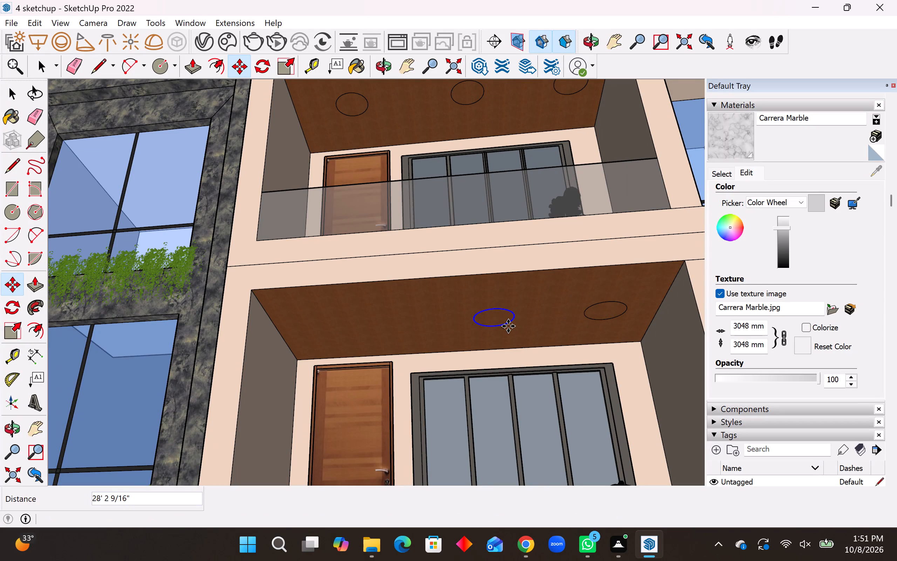
click(508, 326)
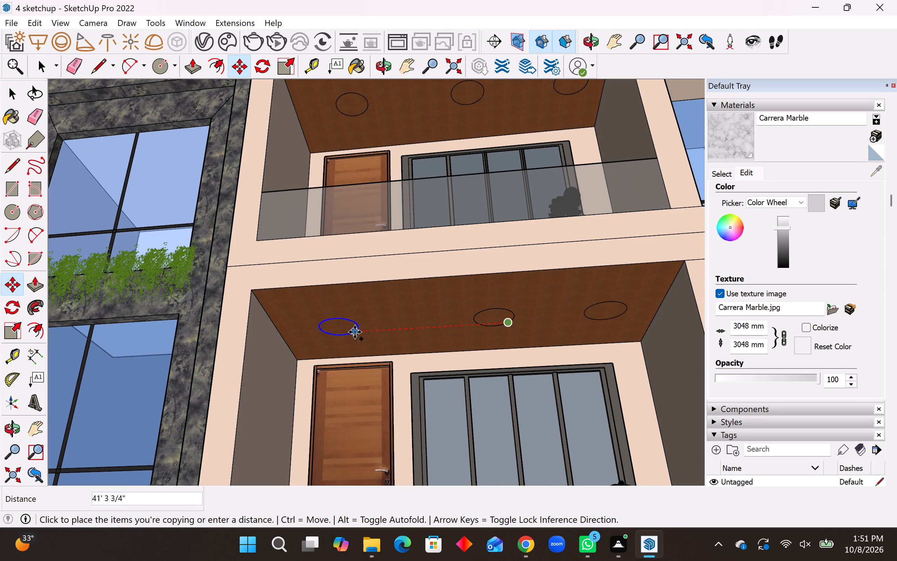
click(356, 332)
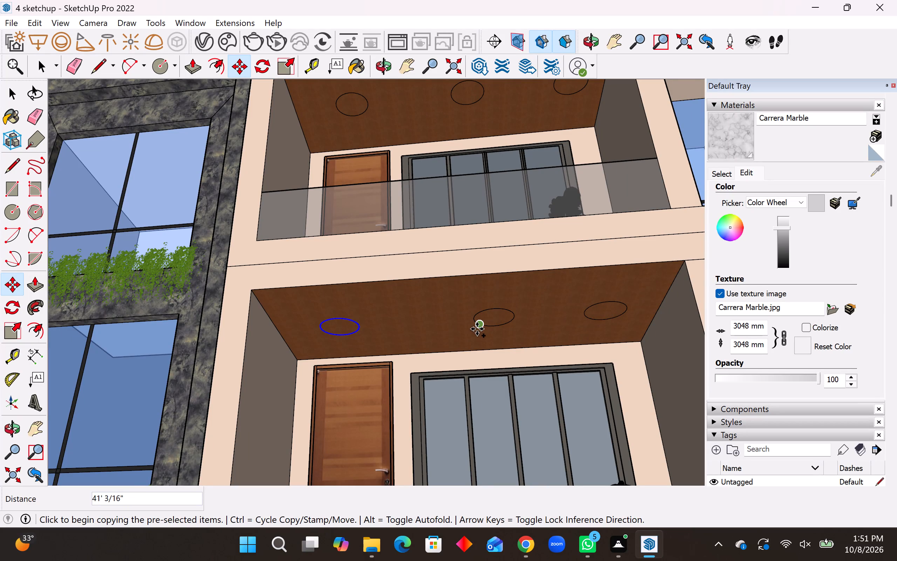
Move the middle circle on the third balcony's ceiling about 3' 1" toward the door side.
key(space)
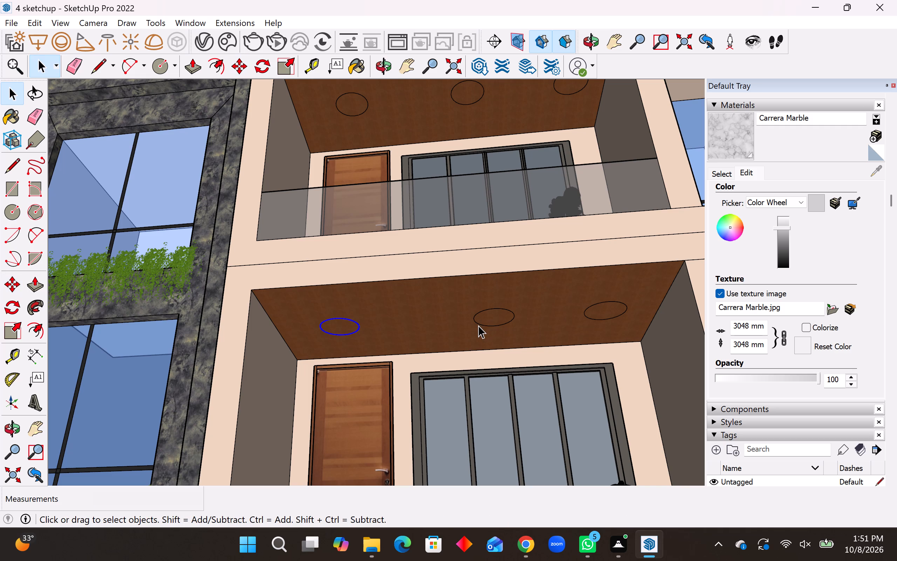
click(477, 322)
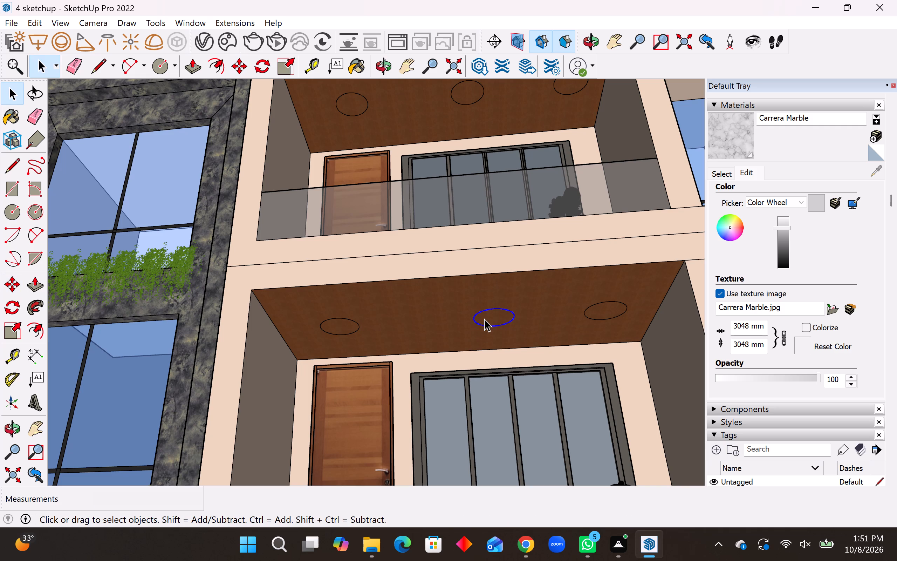
key(m)
click(477, 322)
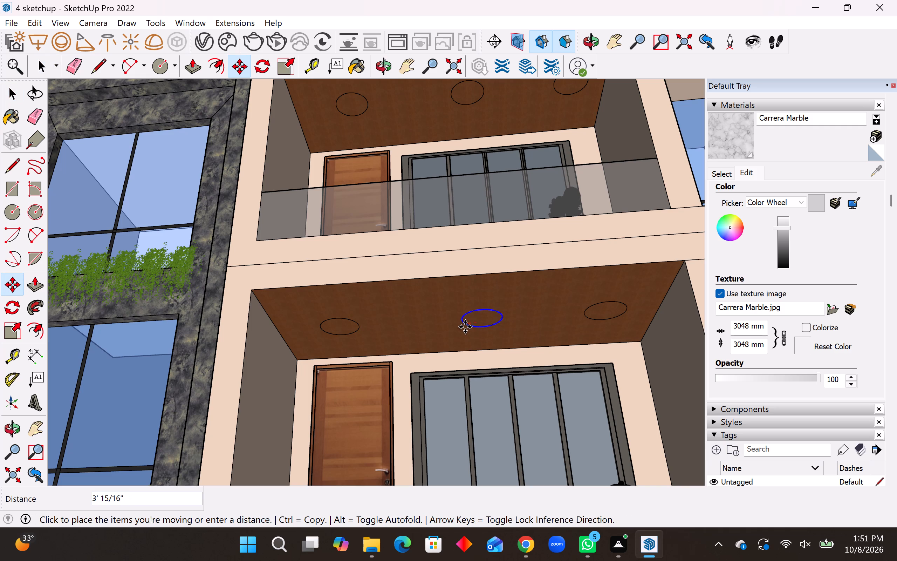
click(465, 327)
Copy the middle circle of the third balcony's ceiling down about 90' 1" onto the second balcony's ceiling, at the end away from the door.
click(480, 329)
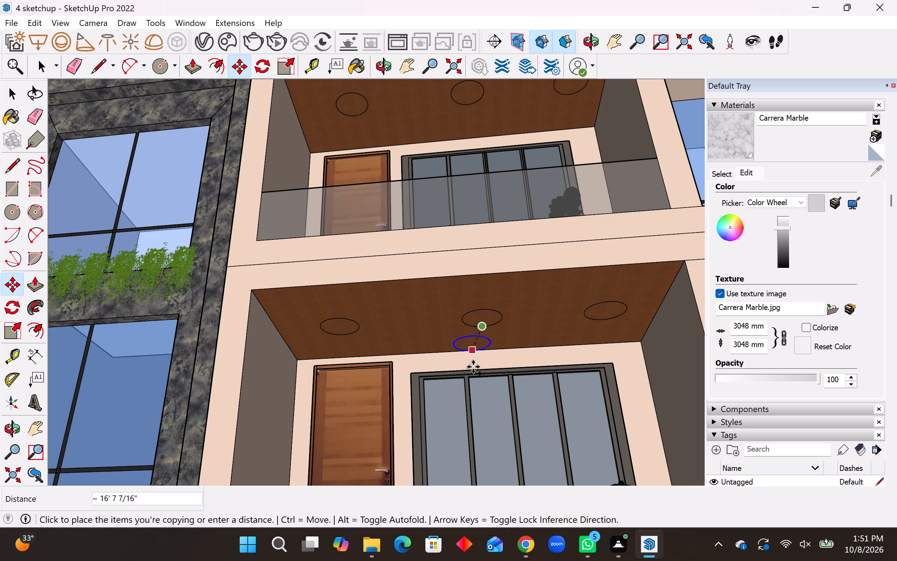
scroll(468, 354, down, 17)
scroll(467, 488, up, 13)
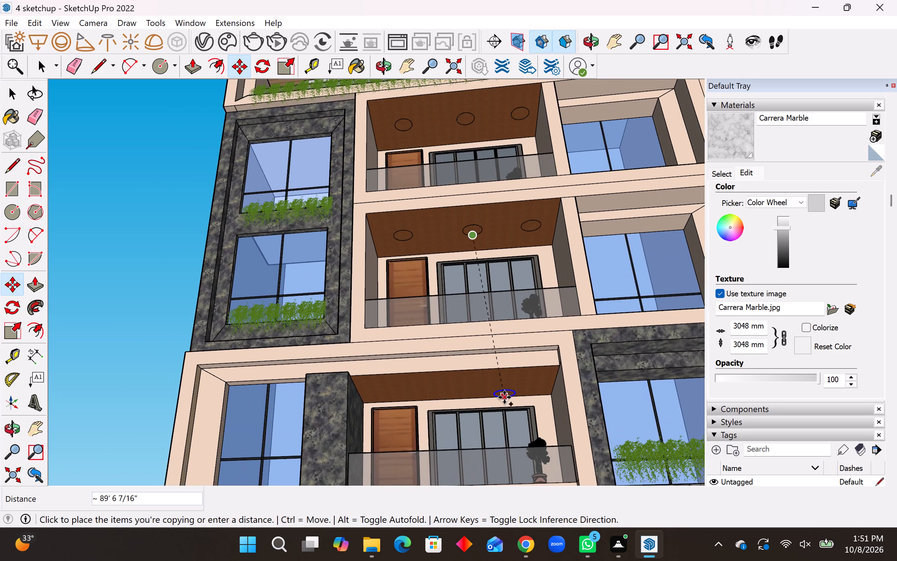
scroll(504, 397, up, 1)
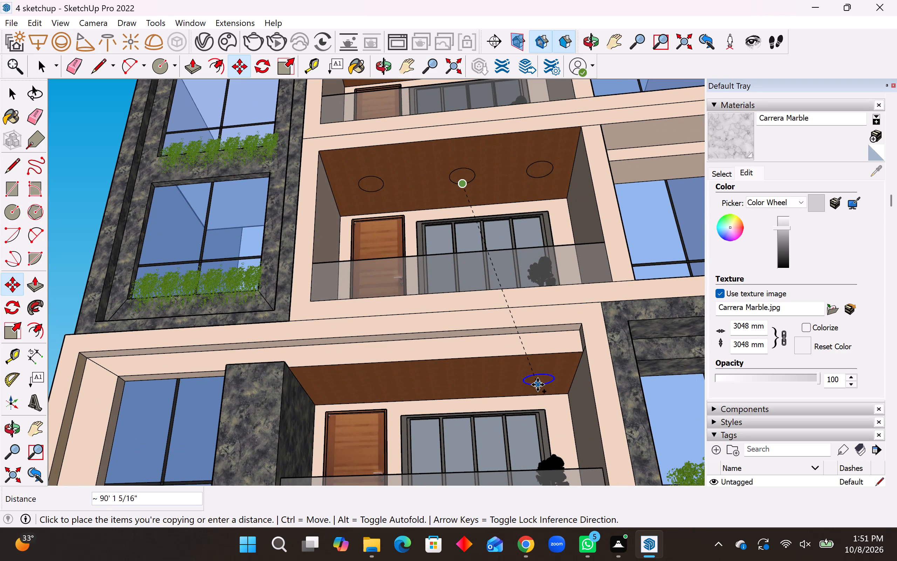
click(537, 385)
Copy the circle twice along the second balcony's ceiling toward the door, about 33' 11" and another 34' 4" apart.
click(537, 389)
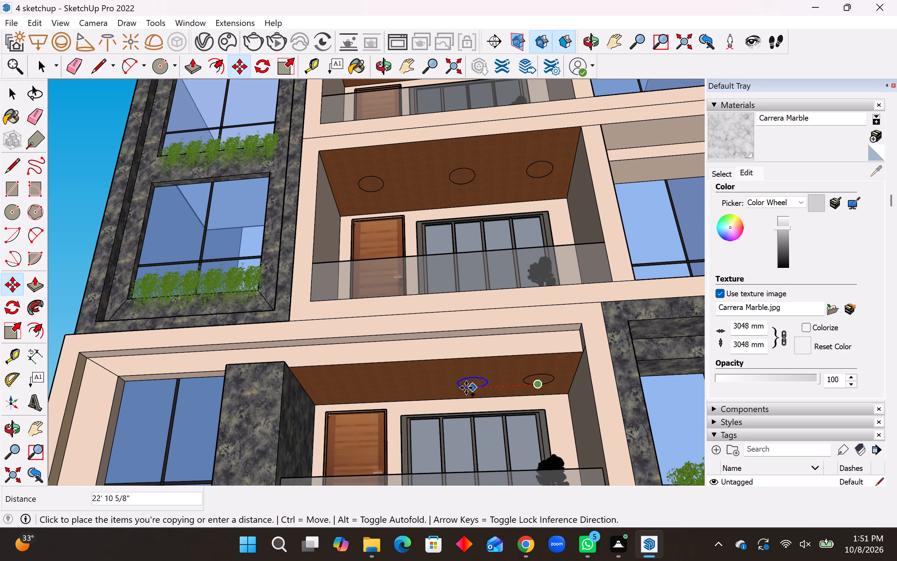
click(442, 389)
click(442, 389)
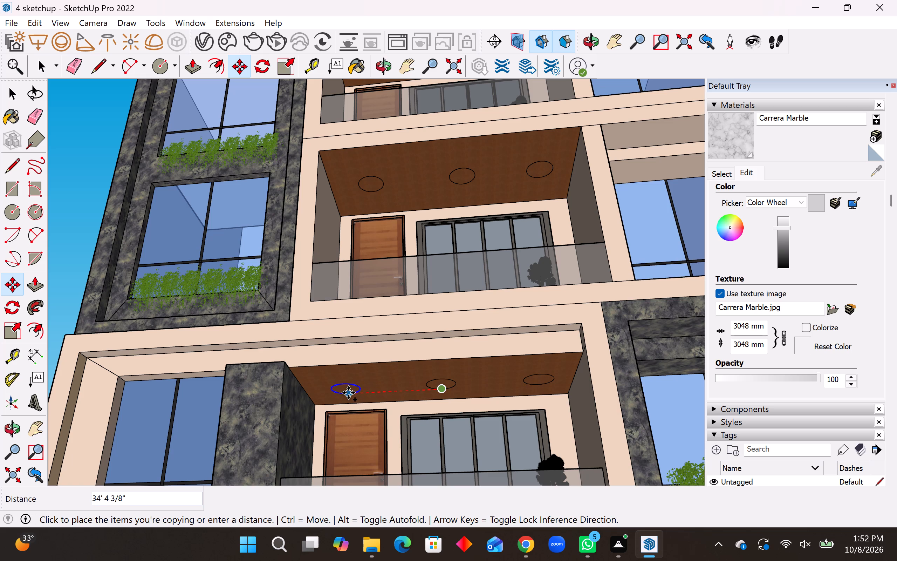
click(348, 393)
Copy the door-side circle of the second balcony's ceiling down about 79' 11" onto the lowest balcony's wooden ceiling, above the door.
click(347, 397)
scroll(398, 272, down, 5)
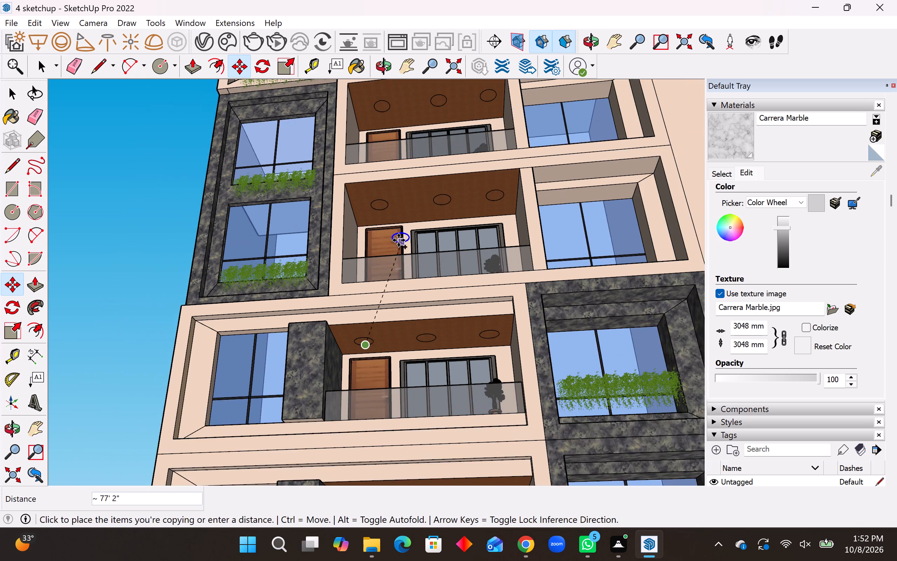
scroll(398, 240, down, 6)
scroll(398, 416, up, 10)
scroll(371, 198, down, 9)
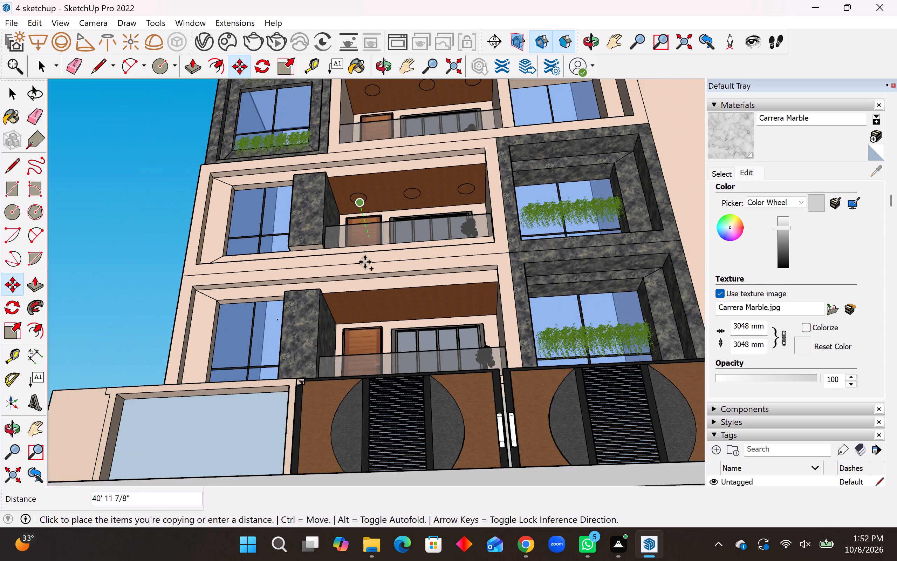
scroll(363, 278, up, 4)
scroll(354, 319, up, 3)
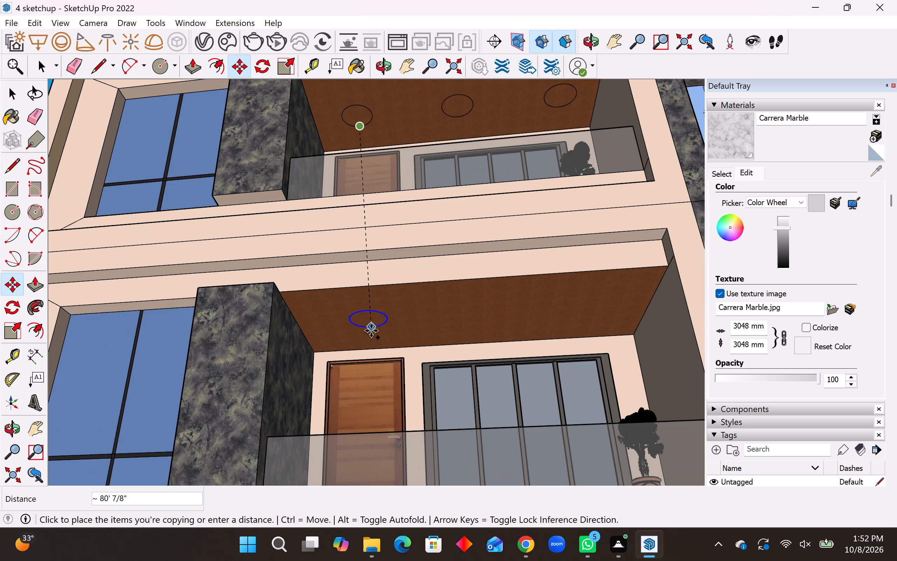
click(368, 332)
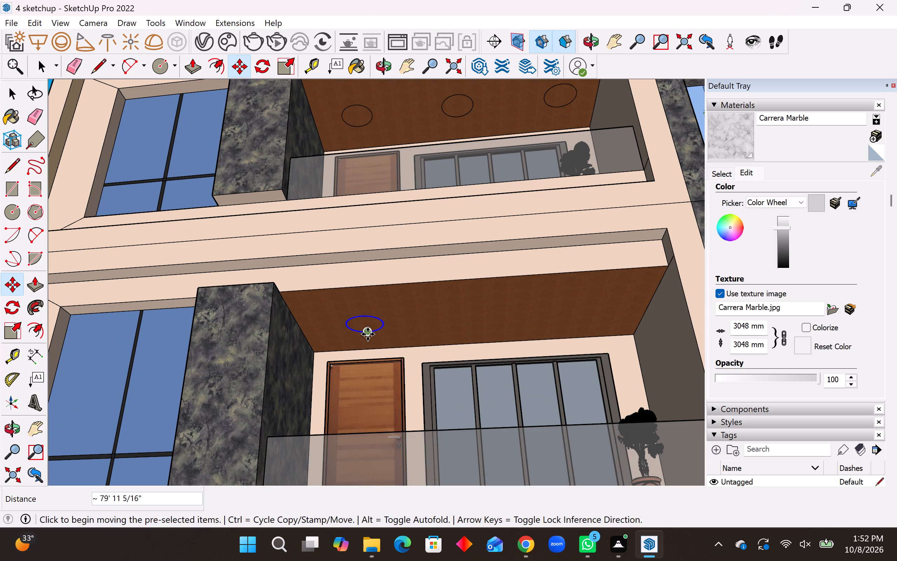
Copy the circle twice along the lowest balcony's ceiling away from the door, the last copy about 30' 10" further on.
click(368, 334)
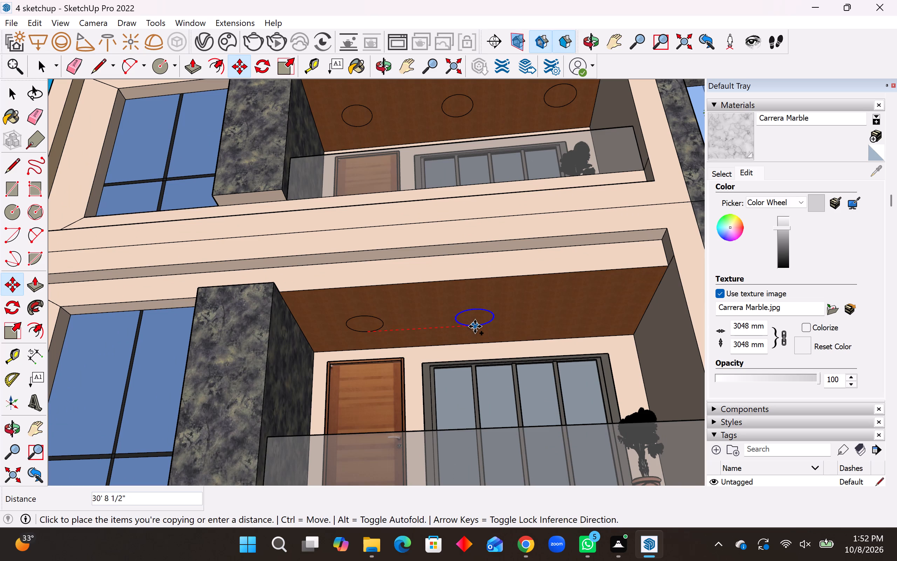
click(483, 326)
click(483, 326)
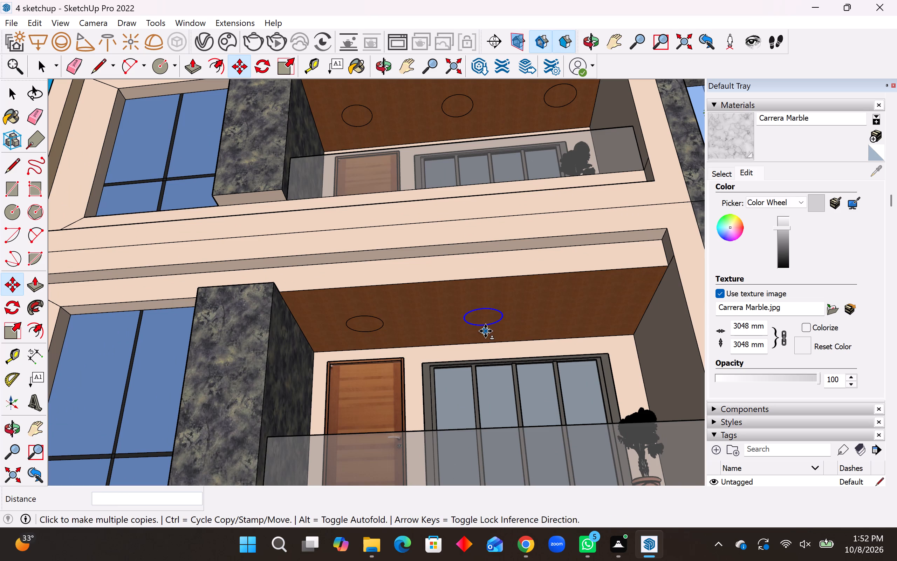
click(487, 327)
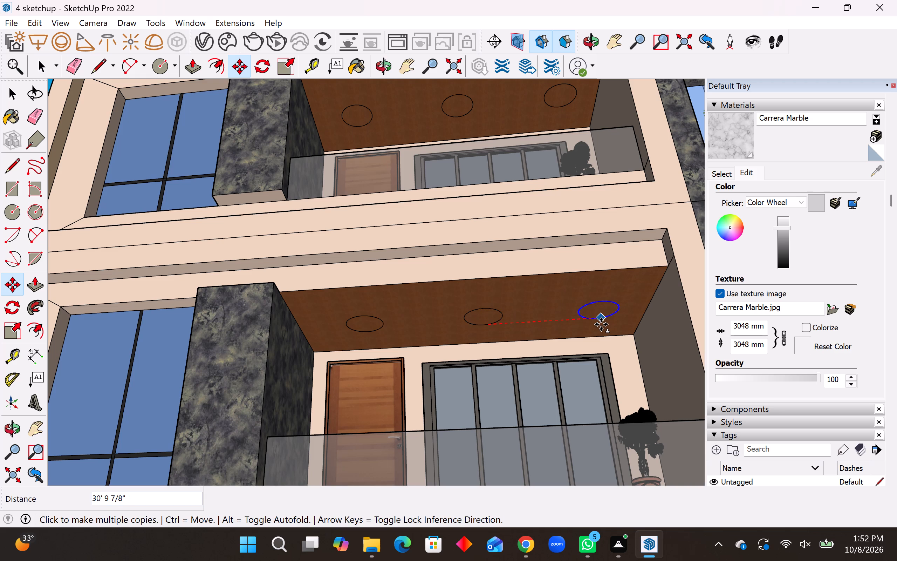
click(601, 324)
key(space)
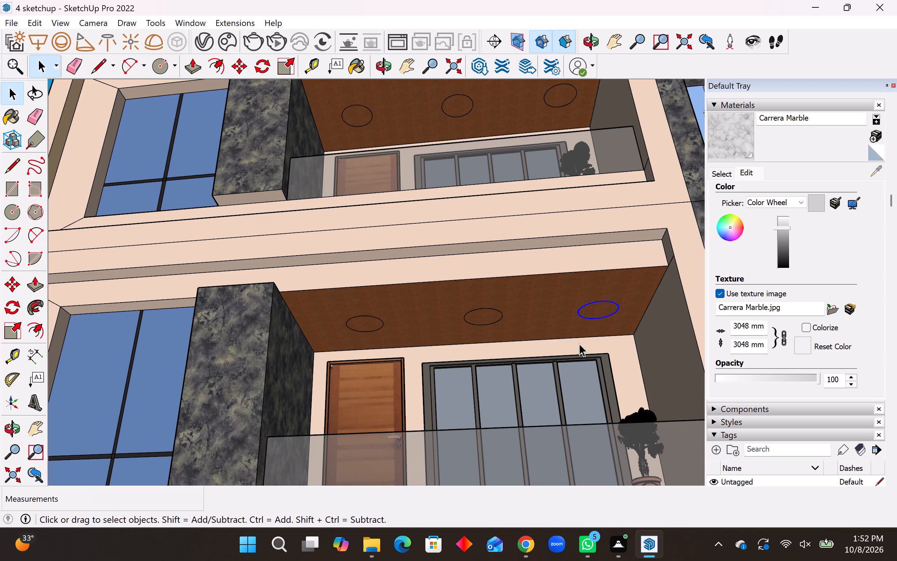
Paint the three ceiling circles of the second balcony with 0047_Khaki from the Colors-Named collection.
scroll(567, 346, down, 12)
middle_drag(417, 197, 378, 369)
scroll(375, 371, down, 11)
middle_drag(434, 239, 434, 238)
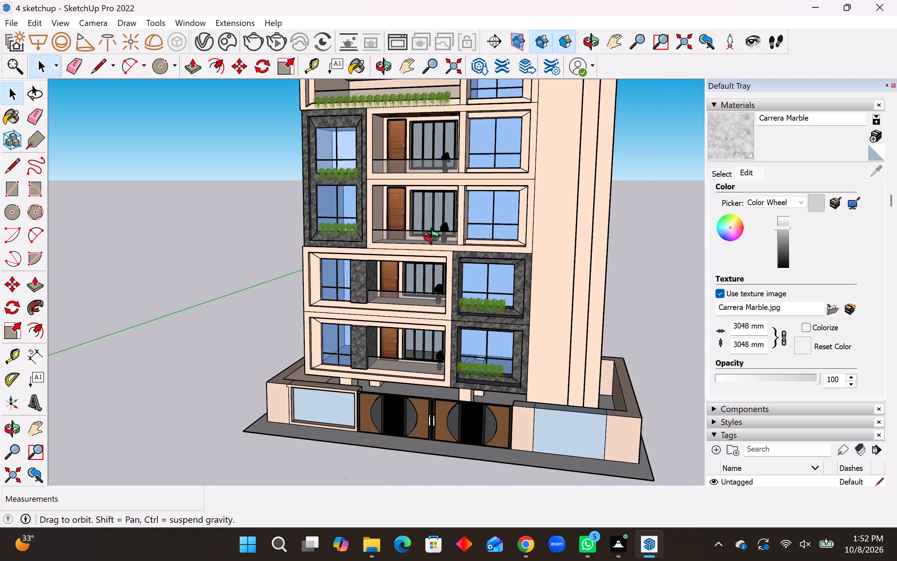
middle_drag(434, 238, 494, 142)
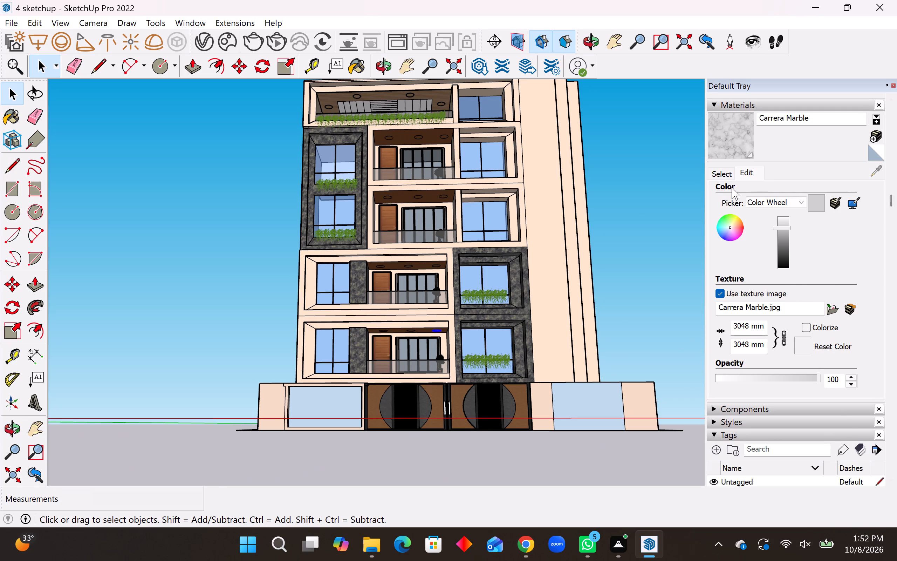
click(726, 175)
click(829, 187)
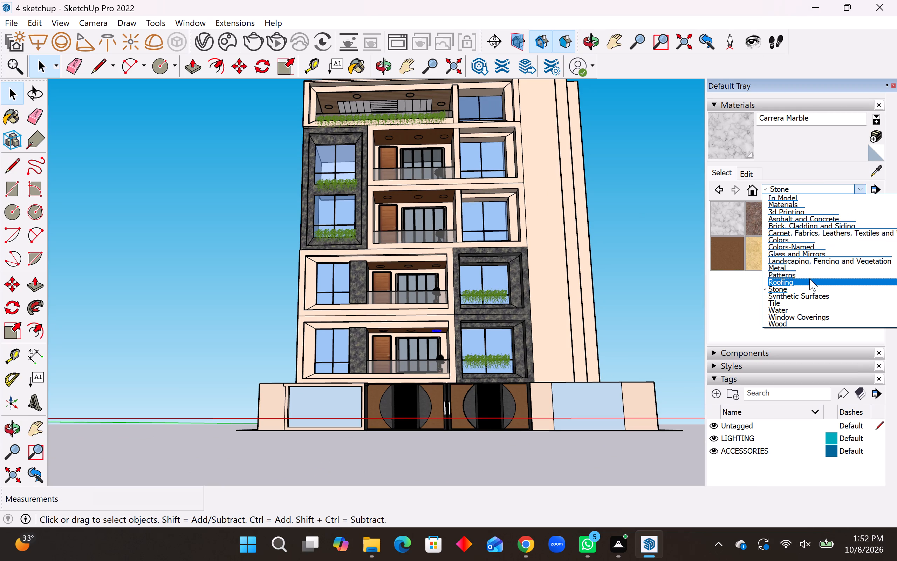
click(808, 247)
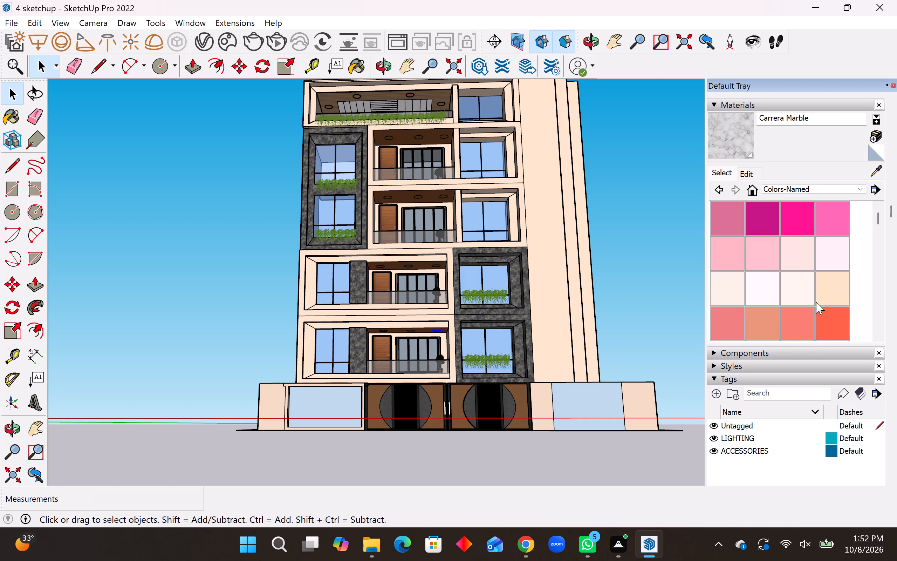
scroll(816, 301, down, 7)
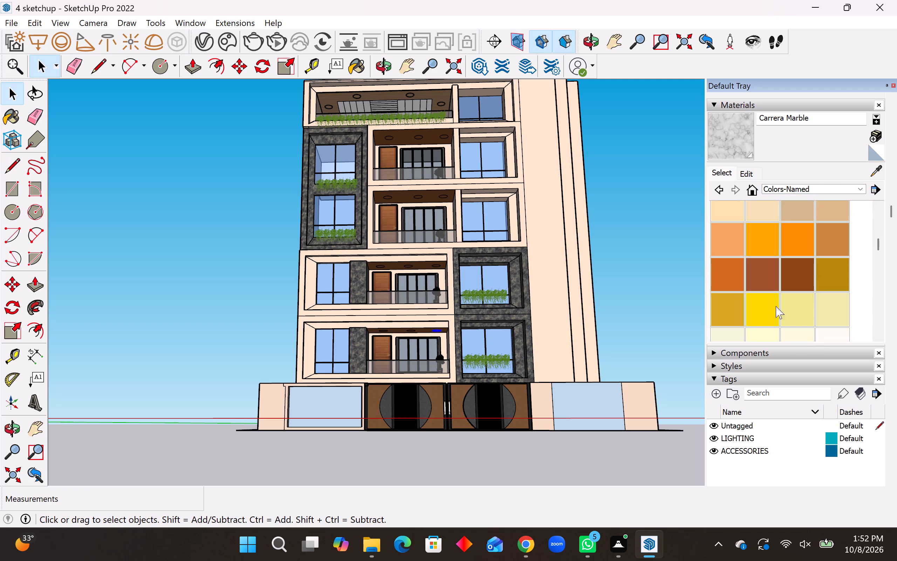
click(787, 311)
scroll(368, 252, up, 12)
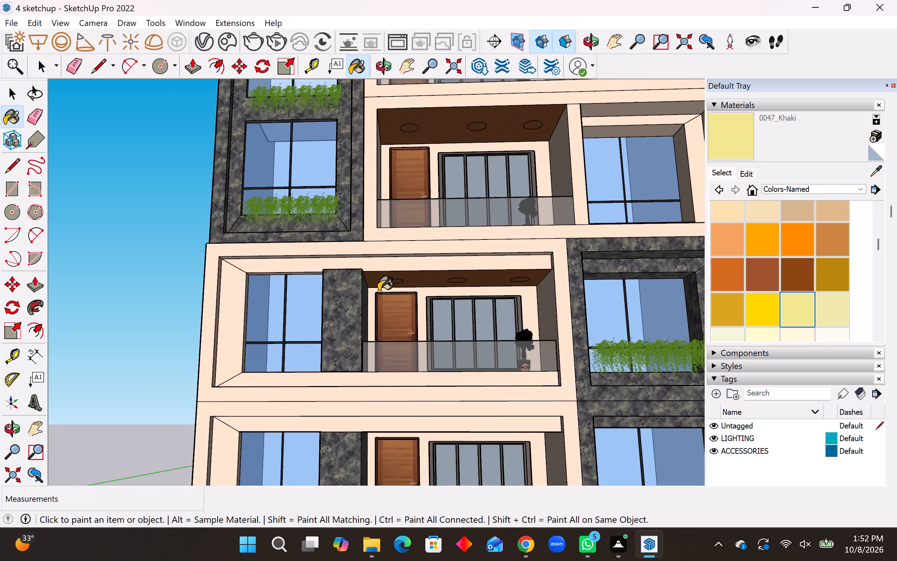
middle_drag(404, 280, 410, 247)
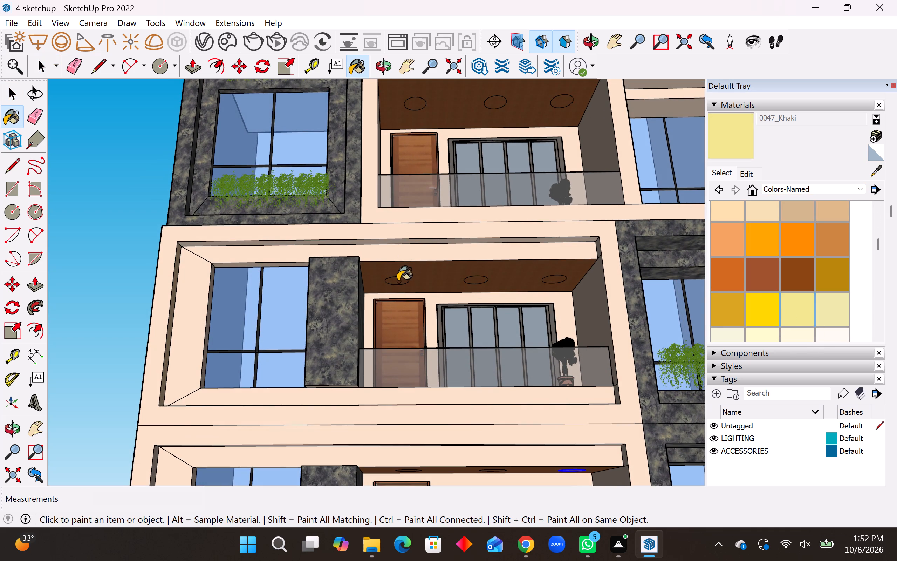
click(398, 282)
scroll(480, 285, up, 3)
click(475, 277)
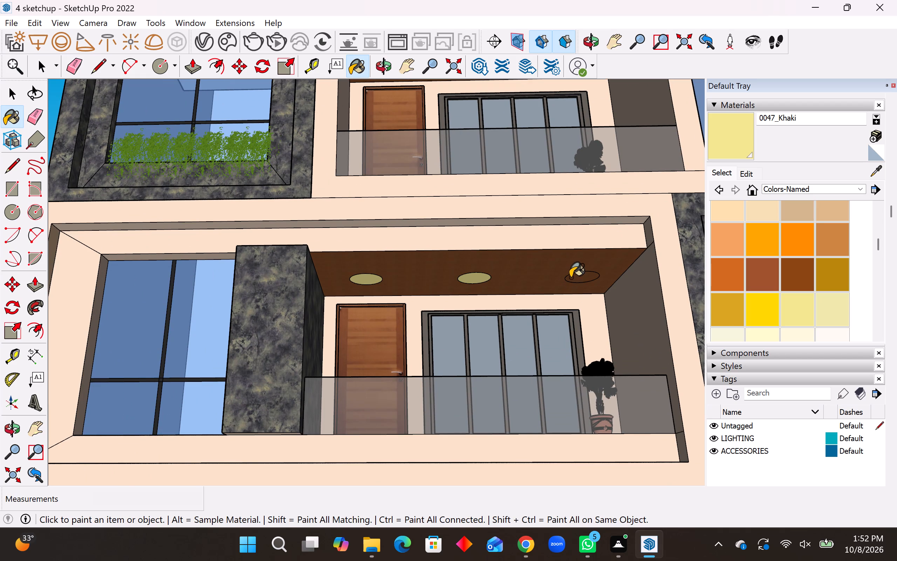
click(575, 276)
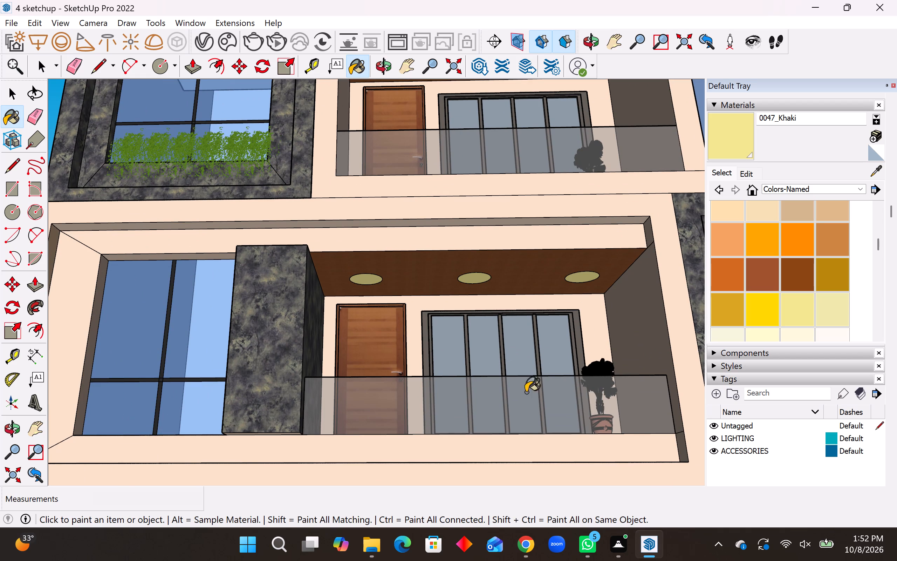
Paint the three ceiling circles of the third balcony with 0047_Khaki.
scroll(512, 426, down, 12)
middle_drag(505, 312, 499, 349)
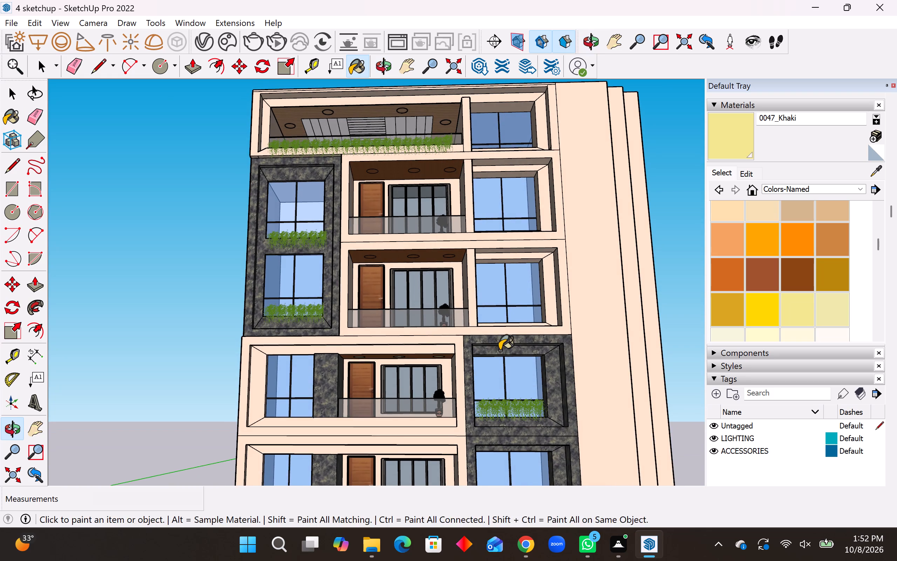
middle_drag(498, 338, 507, 322)
scroll(437, 258, up, 8)
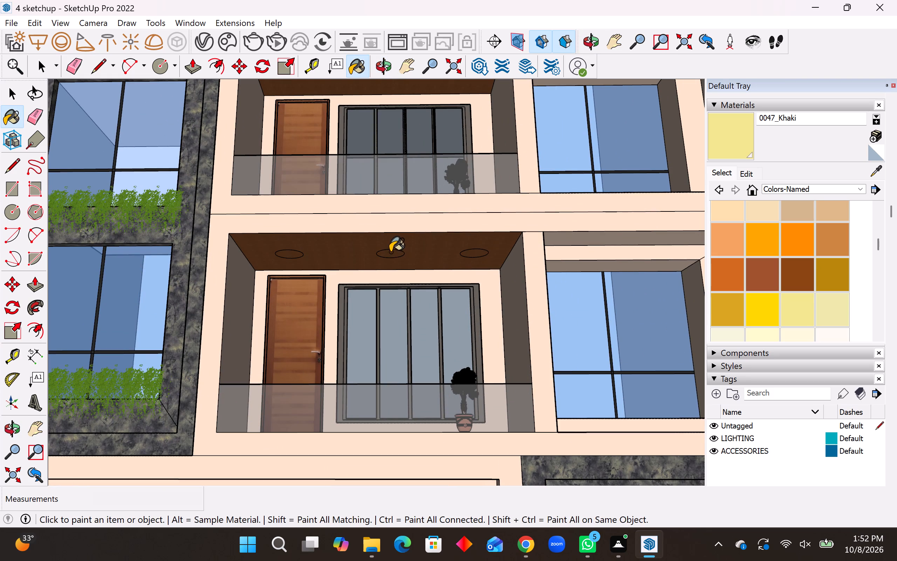
click(390, 252)
click(467, 254)
click(289, 255)
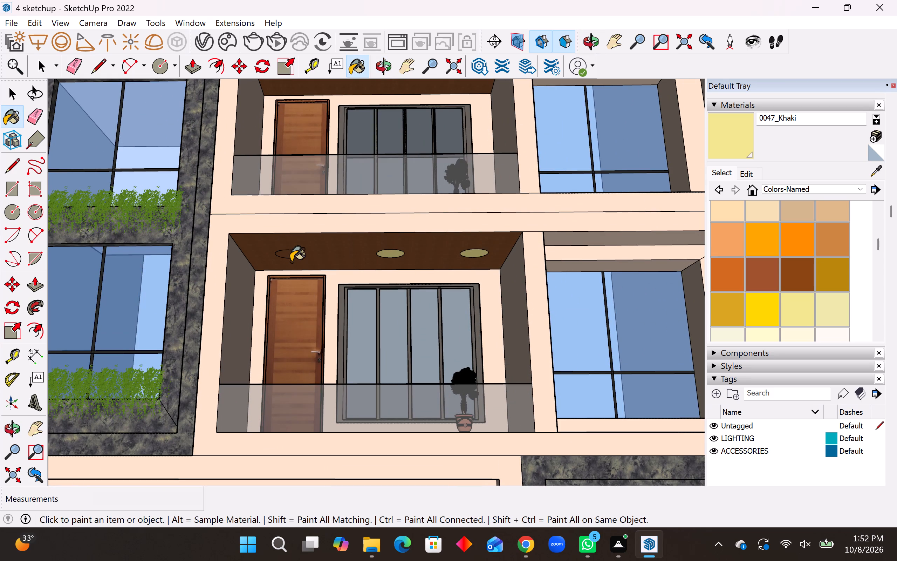
Paint the three ceiling circles of the fourth balcony with 0047_Khaki.
scroll(301, 322, down, 7)
scroll(370, 170, up, 6)
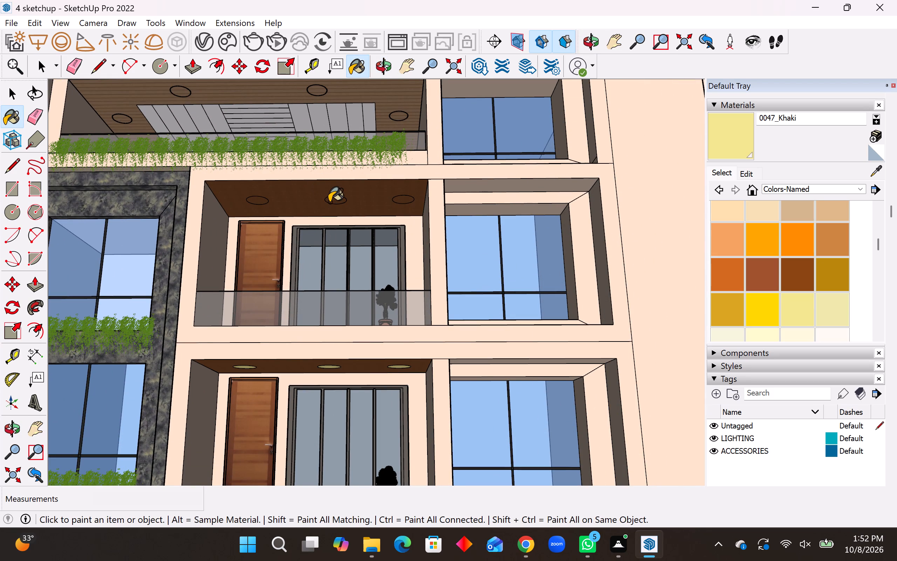
click(329, 202)
click(408, 202)
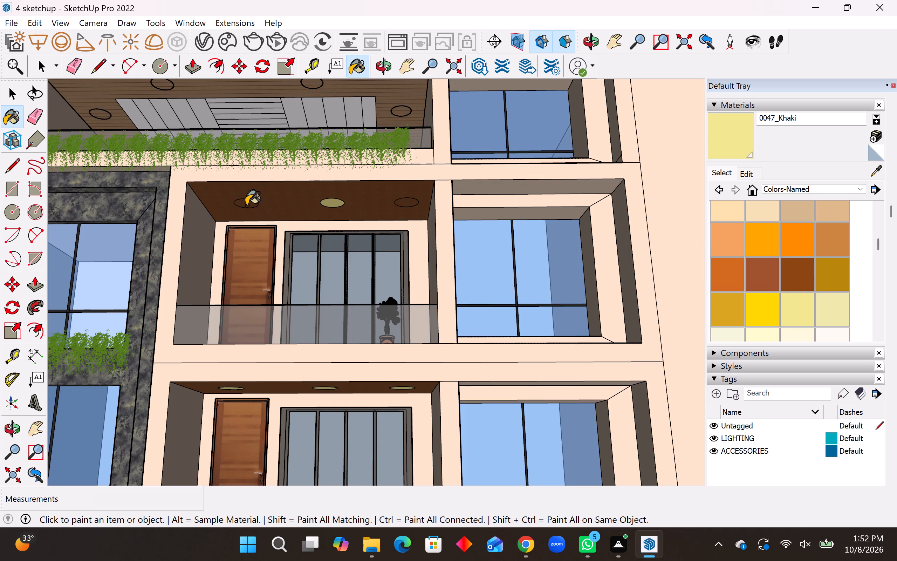
click(246, 206)
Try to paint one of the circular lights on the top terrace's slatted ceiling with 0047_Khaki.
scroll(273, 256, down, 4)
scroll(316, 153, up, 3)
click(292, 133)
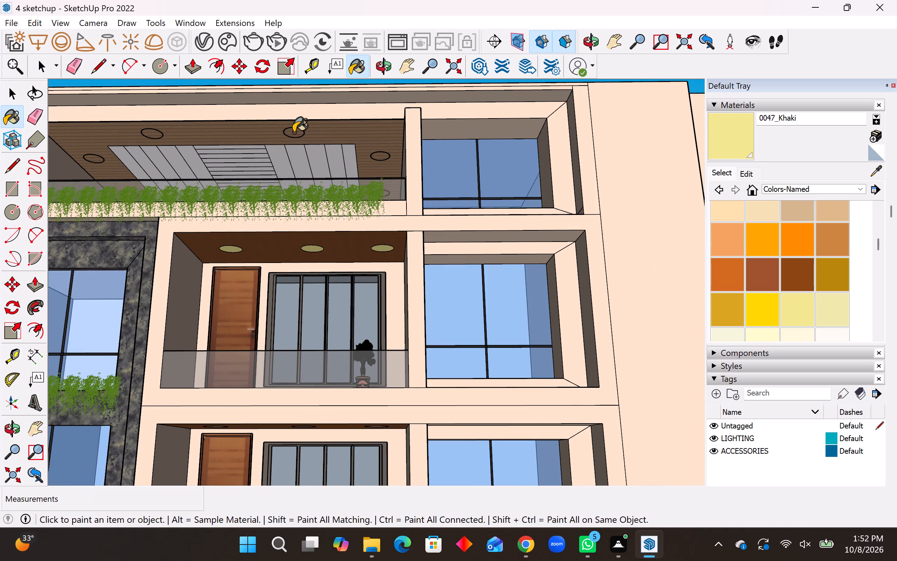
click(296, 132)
Paint the three ceiling circles of the lowest balcony with 0047_Khaki and clear the selection.
scroll(384, 210, down, 8)
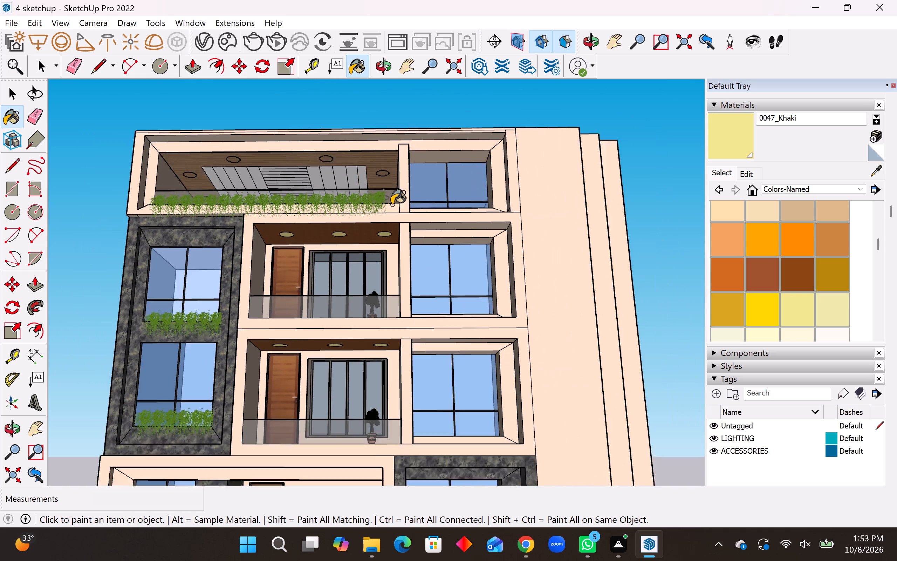
scroll(392, 168, down, 4)
scroll(351, 324, up, 8)
scroll(418, 231, down, 5)
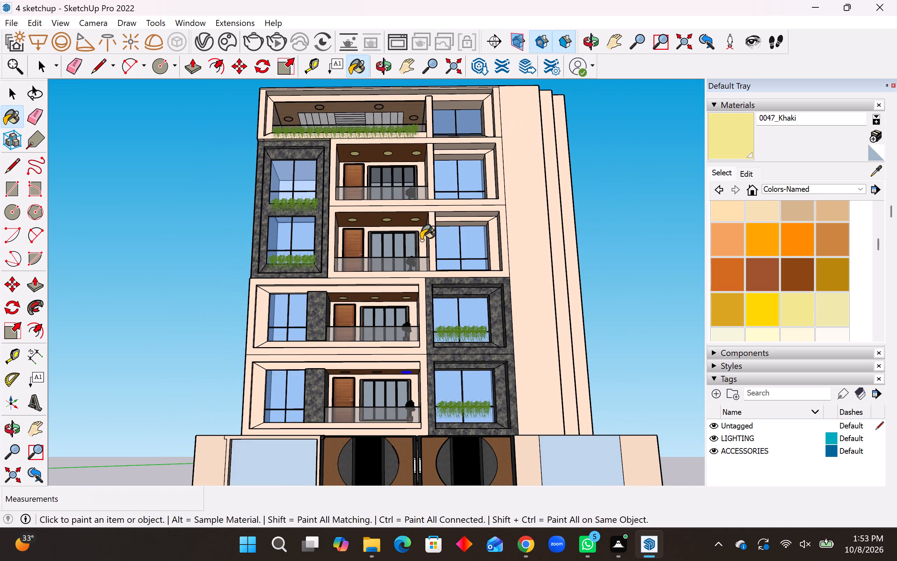
scroll(409, 425, up, 14)
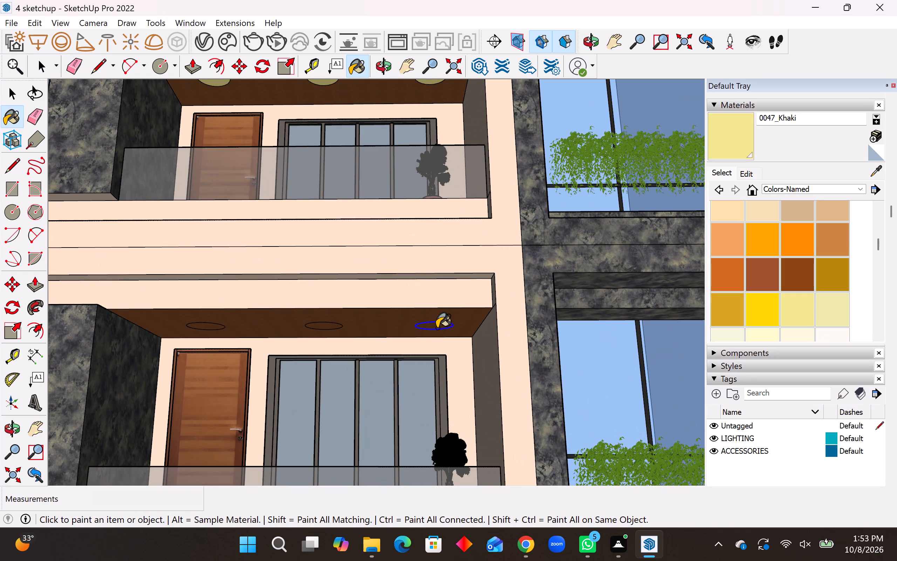
click(437, 326)
click(322, 324)
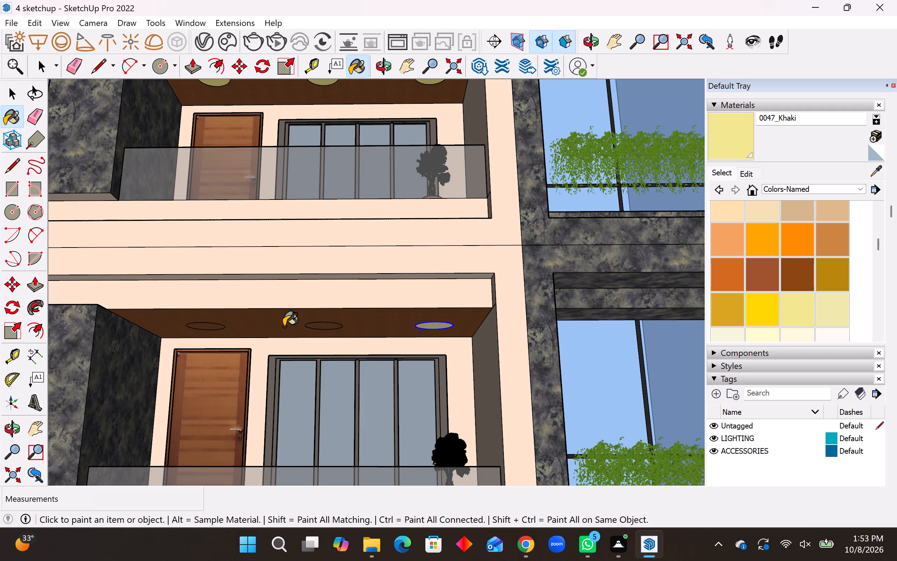
click(211, 326)
scroll(428, 363, down, 5)
key(space)
scroll(429, 363, down, 1)
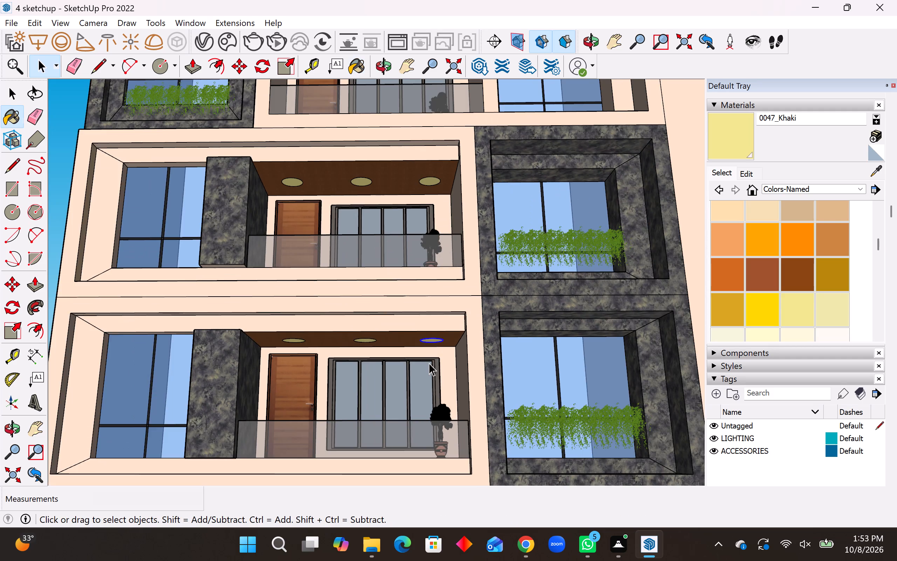
scroll(429, 363, down, 7)
click(96, 298)
click(139, 316)
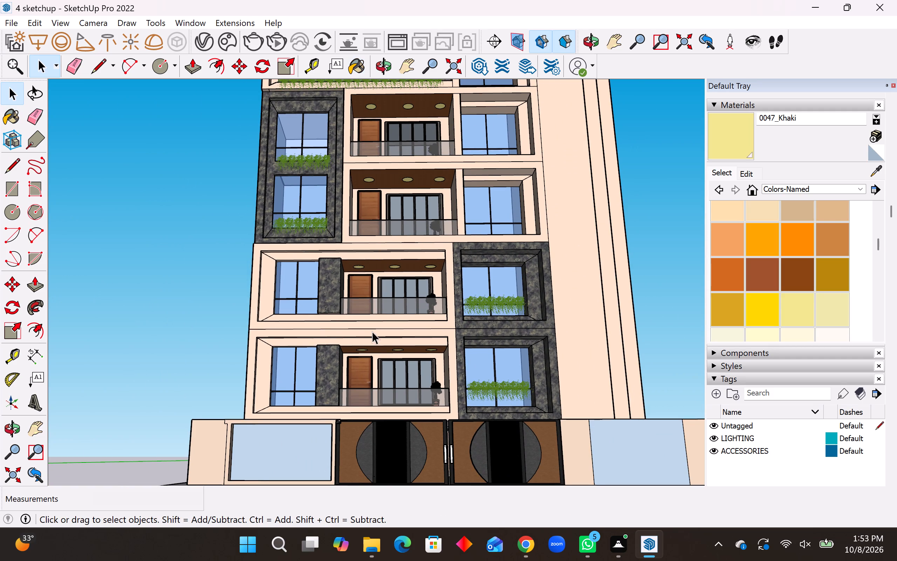
Examine the building's whole front facade with its balconies and ceiling lights from a distance.
middle_drag(372, 331, 373, 363)
scroll(349, 411, down, 2)
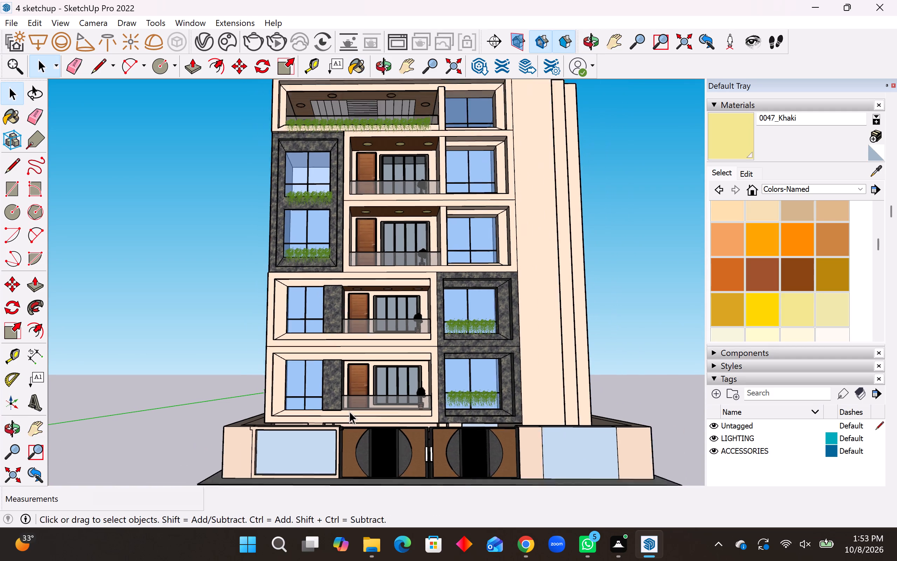
scroll(349, 411, down, 2)
scroll(405, 390, down, 3)
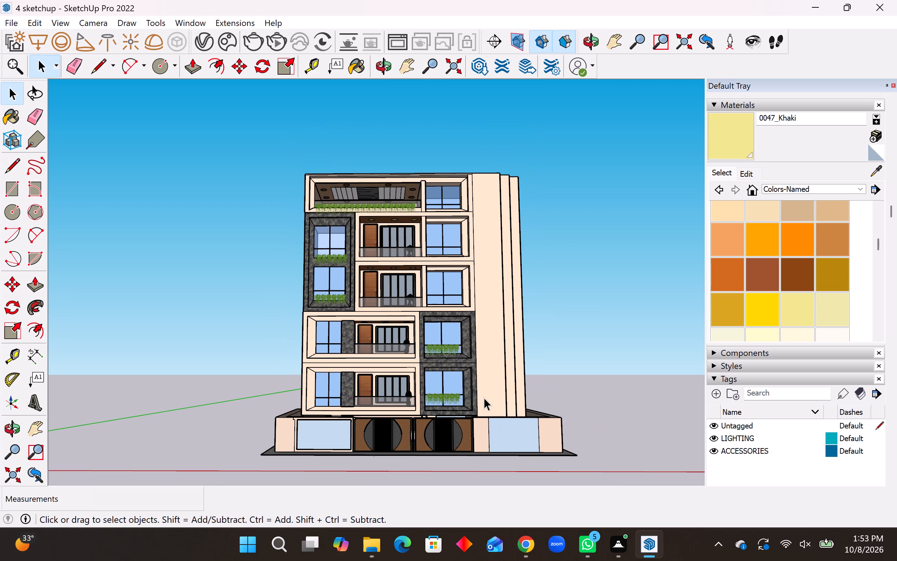
scroll(484, 398, up, 3)
scroll(501, 316, down, 3)
scroll(471, 415, up, 2)
middle_drag(472, 415, 473, 436)
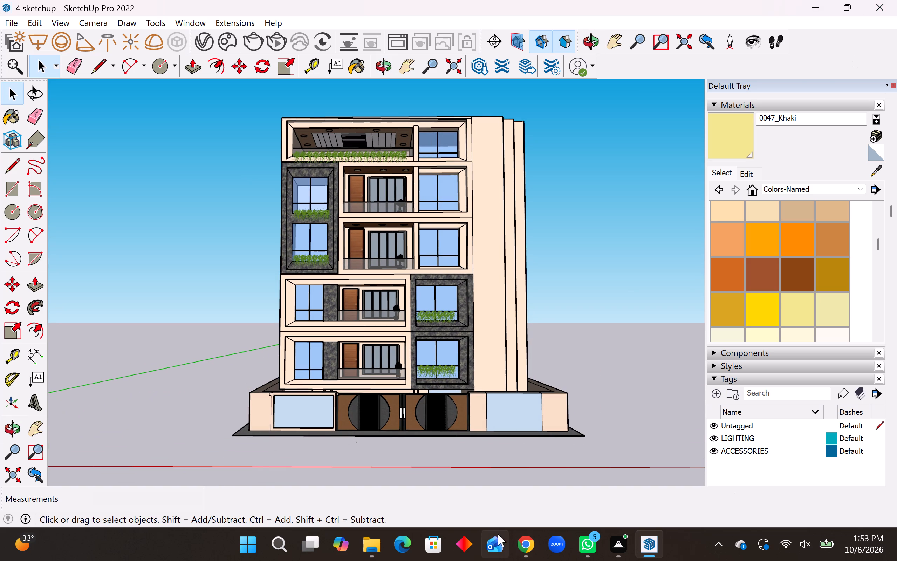
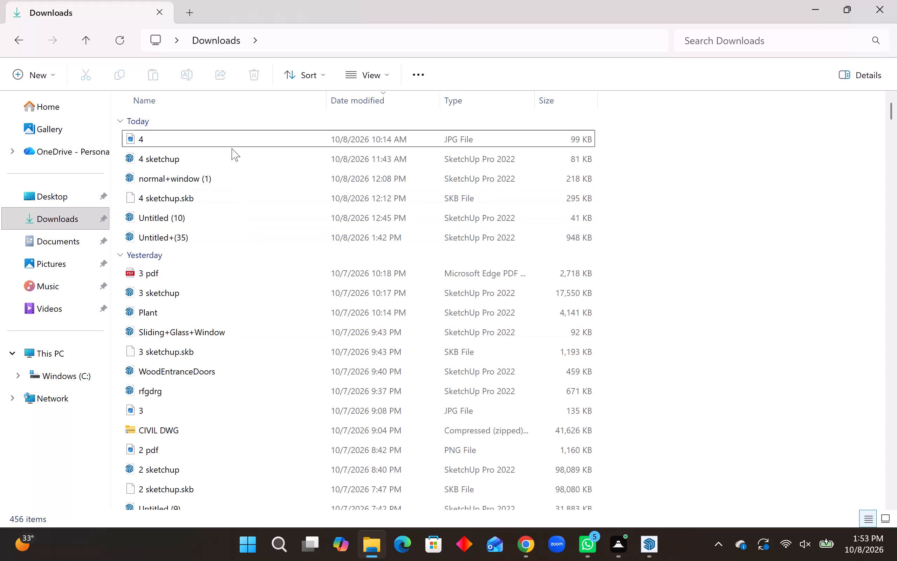
Open the reference image 4 from Downloads in a maximized window and enlarge the entrance area with the River View sign.
double_click(230, 141)
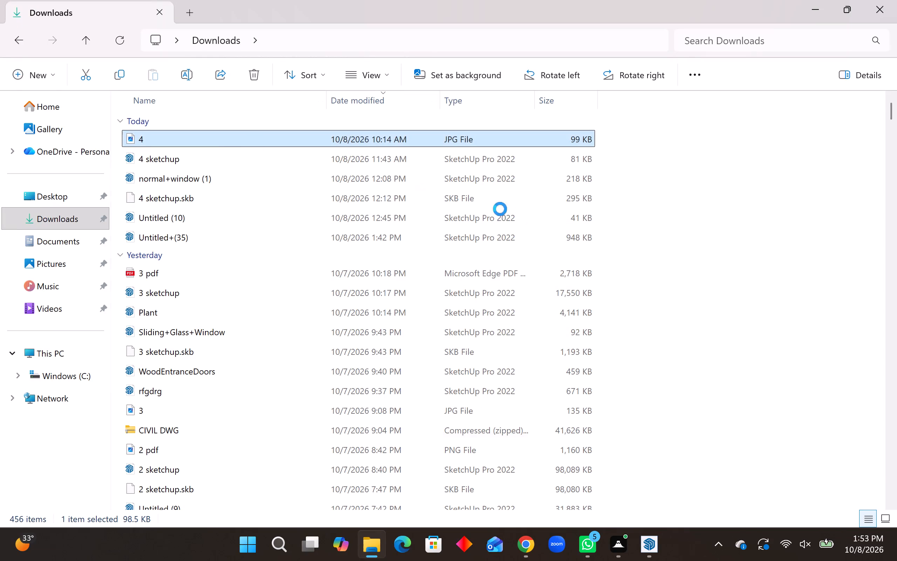
scroll(252, 341, up, 3)
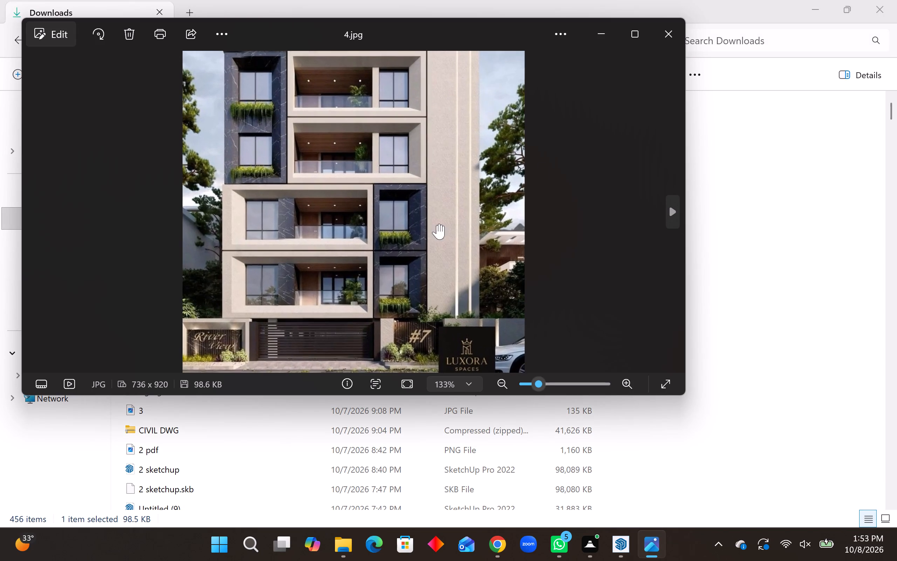
click(628, 28)
scroll(600, 316, down, 3)
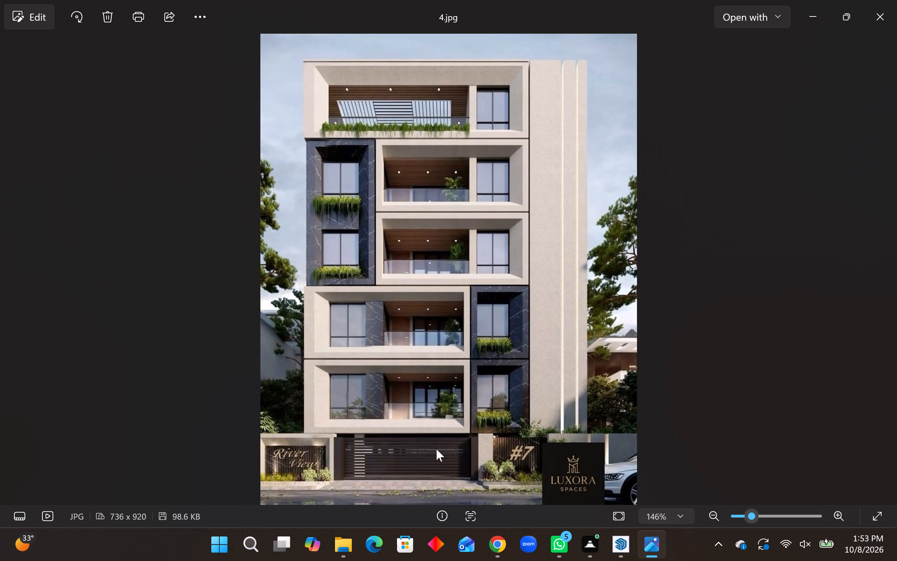
scroll(312, 497, up, 8)
scroll(721, 300, down, 4)
scroll(206, 478, up, 4)
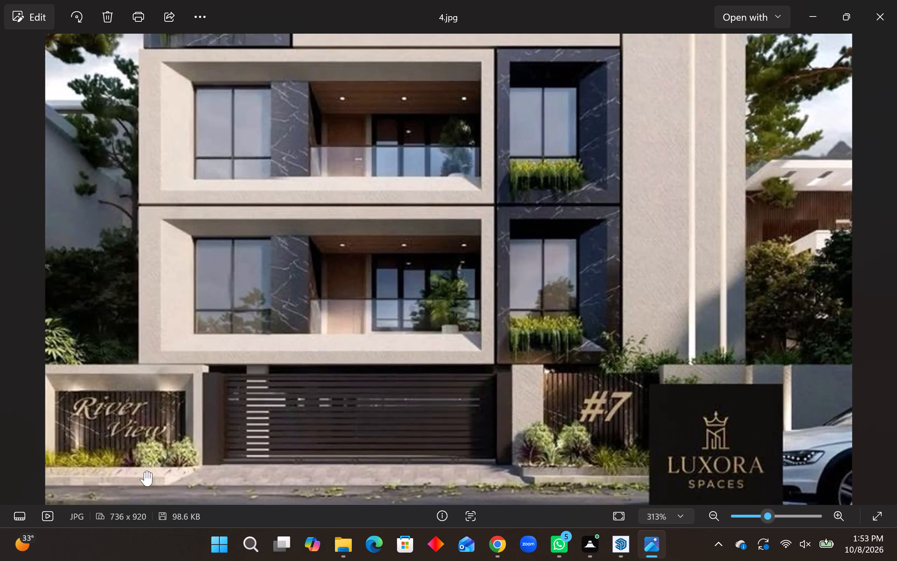
scroll(145, 472, up, 1)
scroll(562, 372, down, 4)
scroll(103, 472, up, 4)
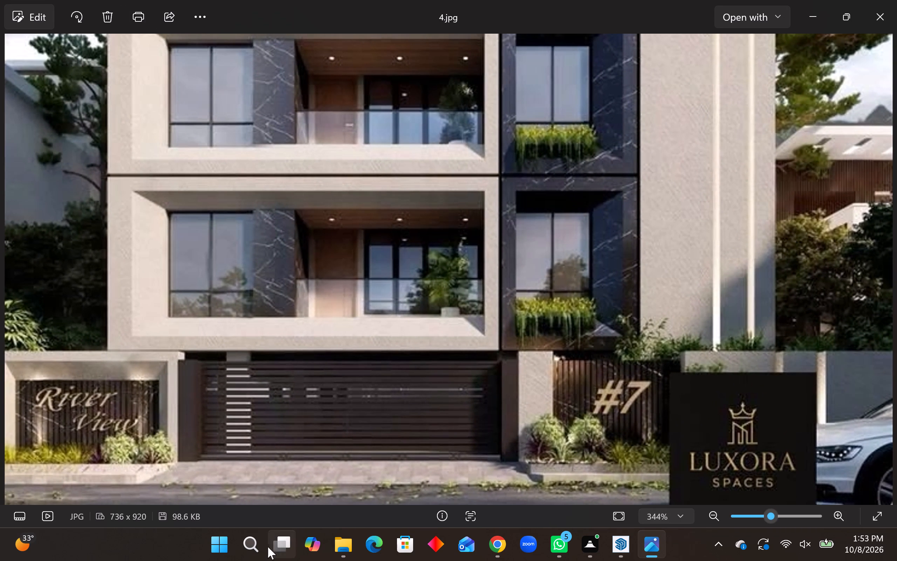
Capture a rectangular snip of the River View sign panel from the reference image with Snipping Tool.
click(249, 547)
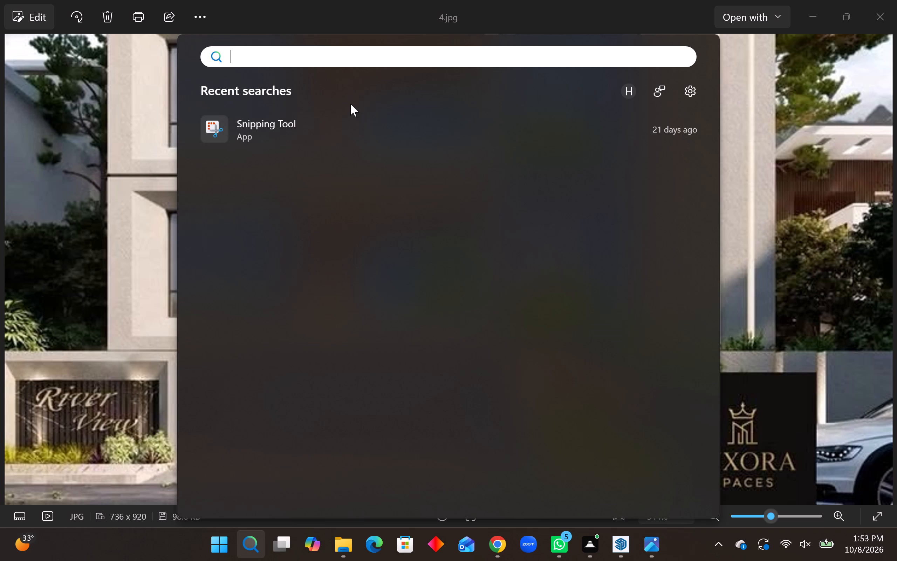
click(280, 124)
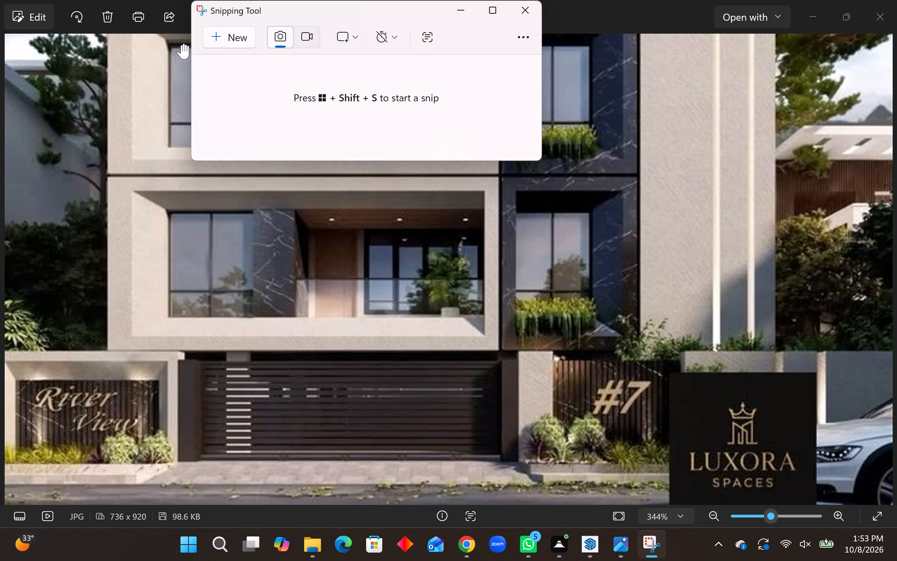
click(230, 35)
scroll(9, 388, up, 1)
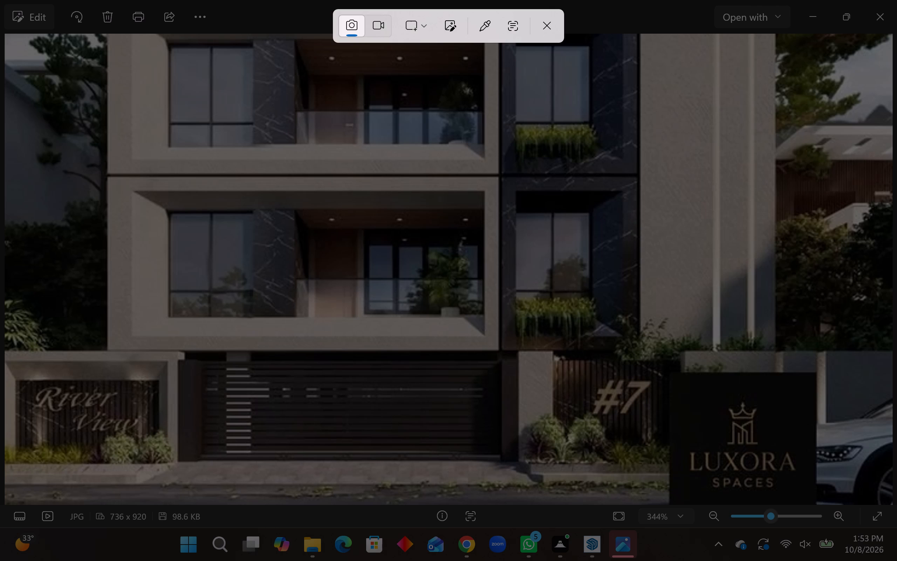
click(15, 378)
drag(15, 378, 66, 414)
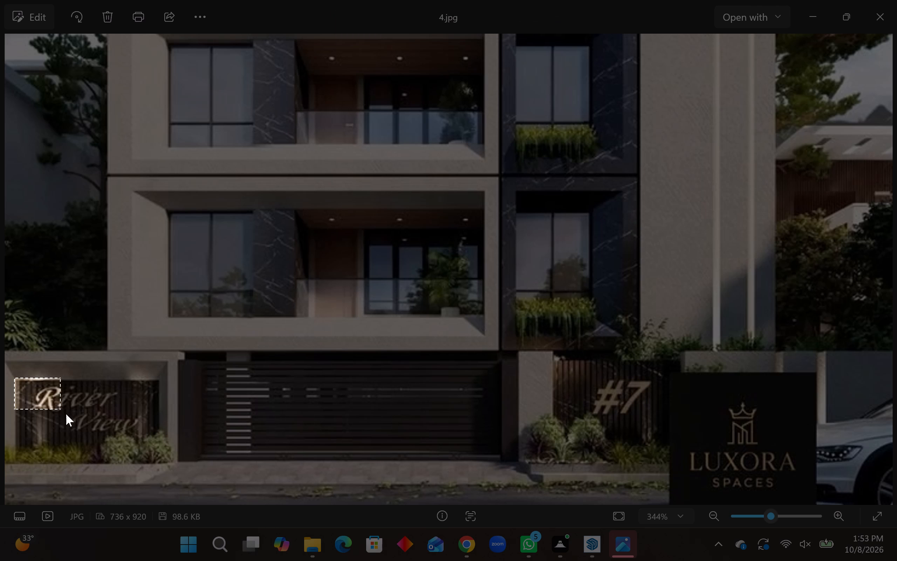
drag(66, 414, 160, 434)
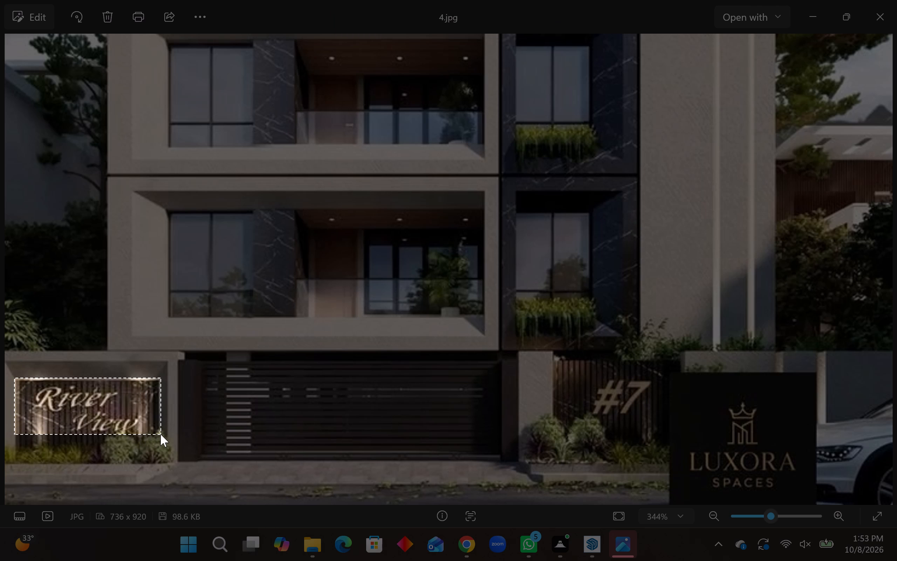
drag(160, 434, 160, 435)
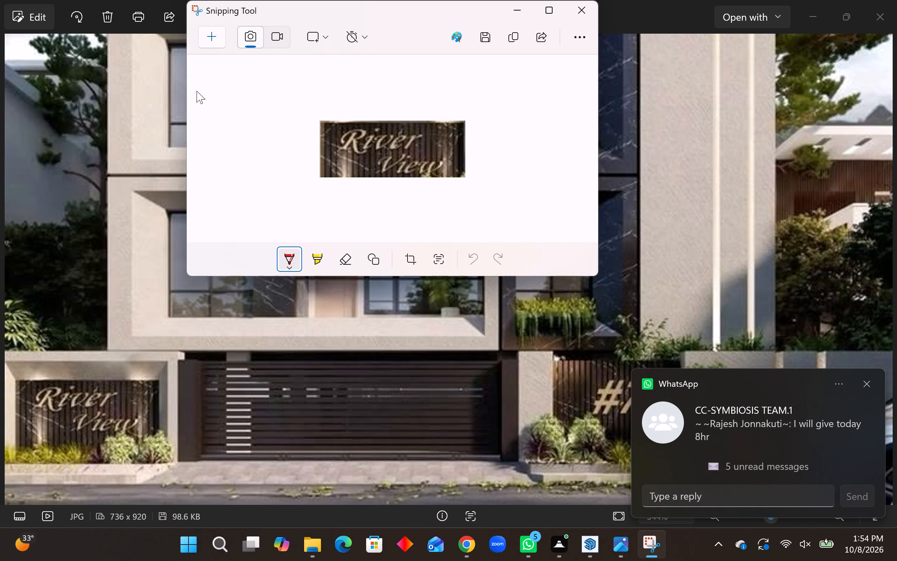
Save the River View snip as a PNG in the Downloads folder under the suggested file name.
click(487, 41)
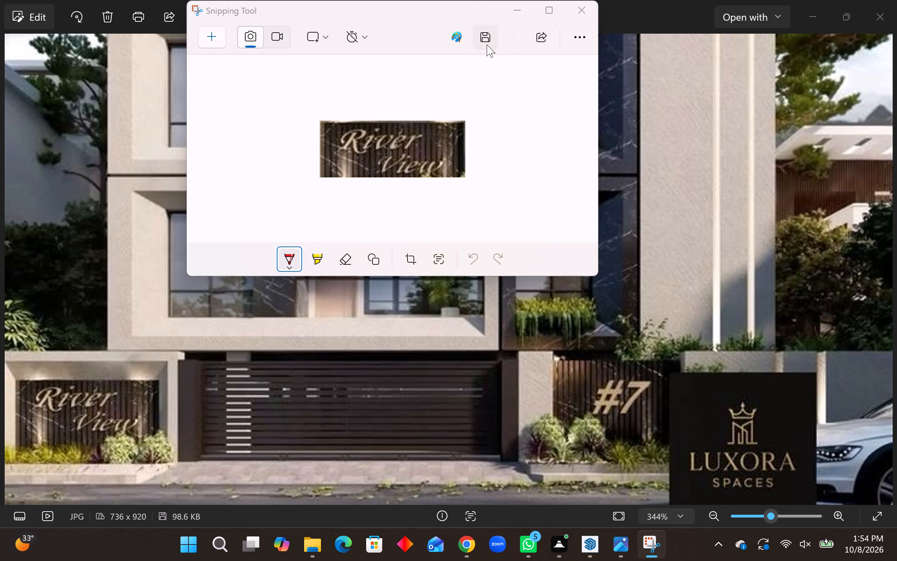
click(257, 104)
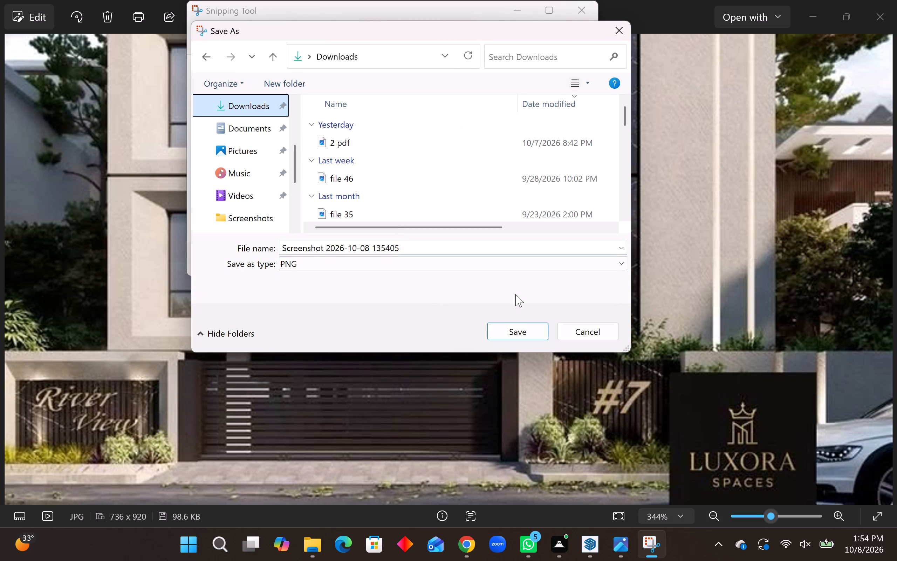
click(528, 332)
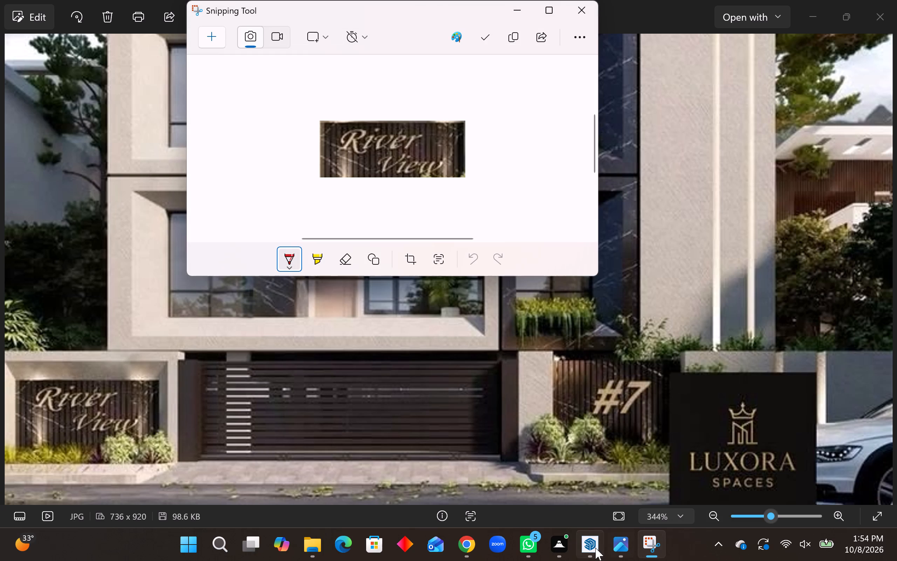
click(595, 548)
click(7, 27)
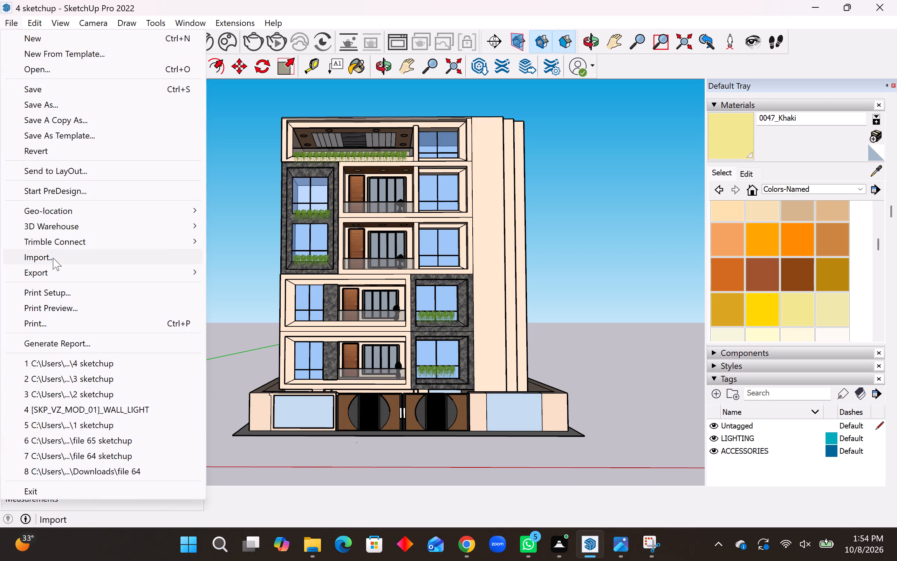
click(53, 259)
click(413, 208)
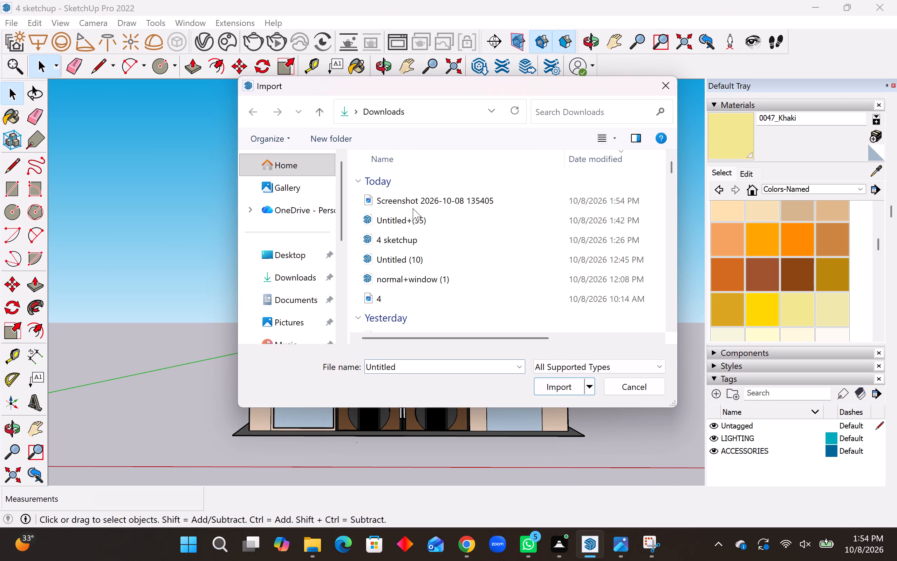
click(413, 201)
click(432, 194)
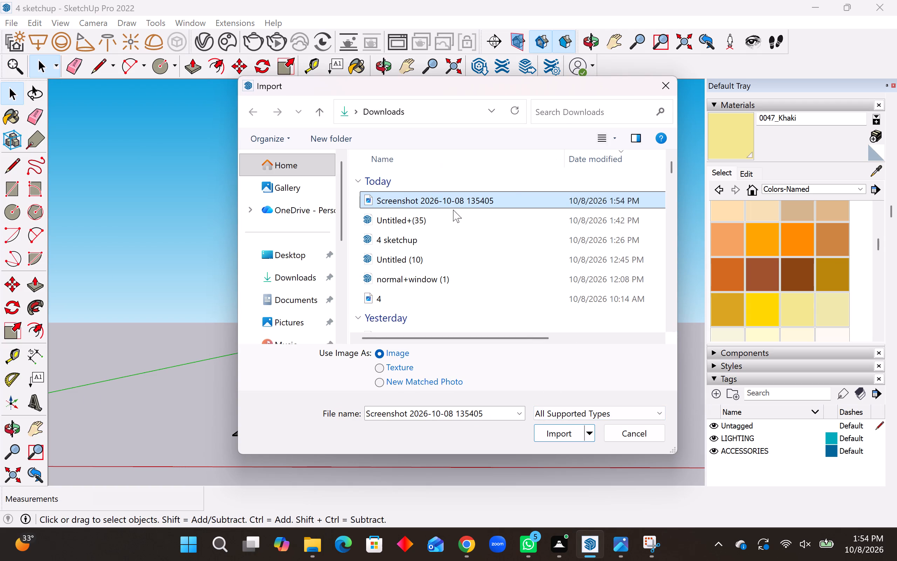
click(562, 436)
click(556, 437)
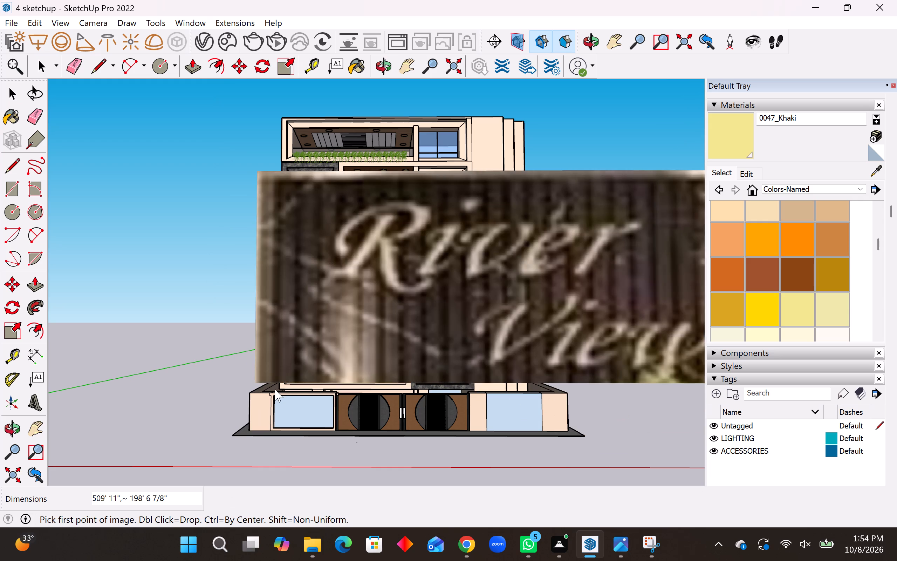
click(129, 358)
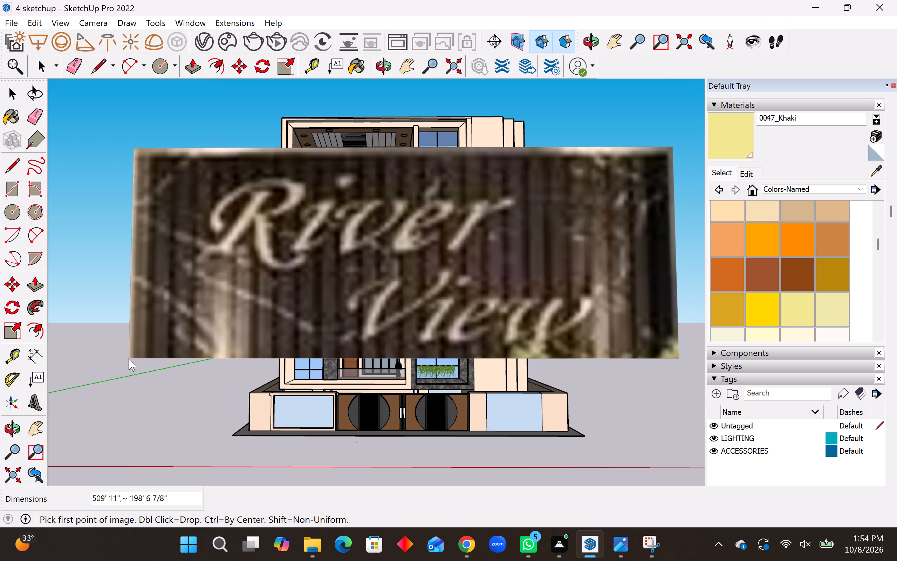
click(193, 281)
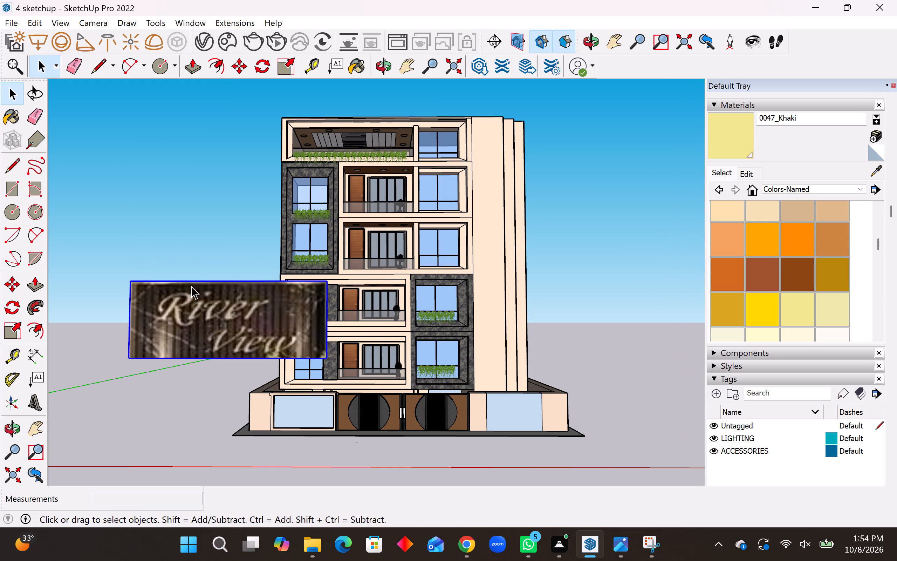
Scale the River View image slightly shorter in height and to 0.50 of its width.
click(9, 337)
click(229, 280)
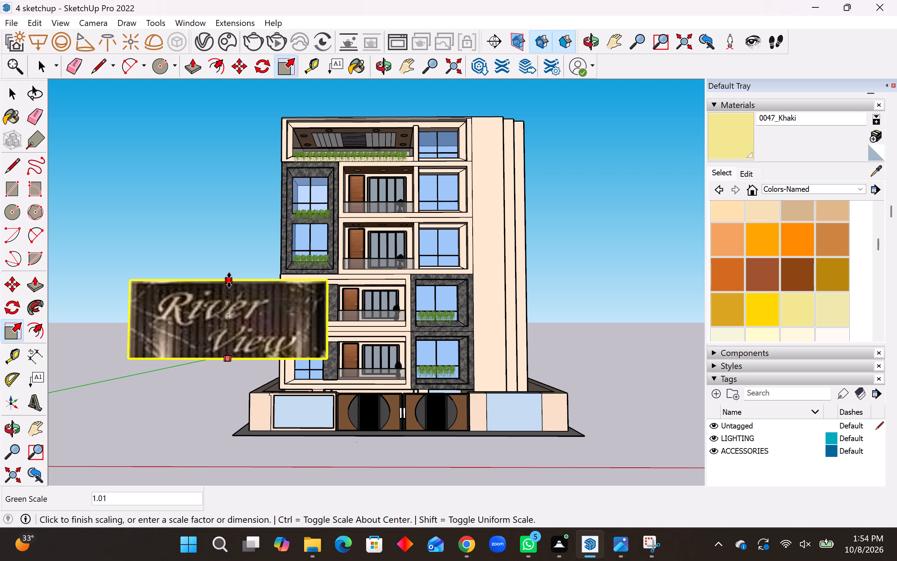
click(229, 292)
click(327, 325)
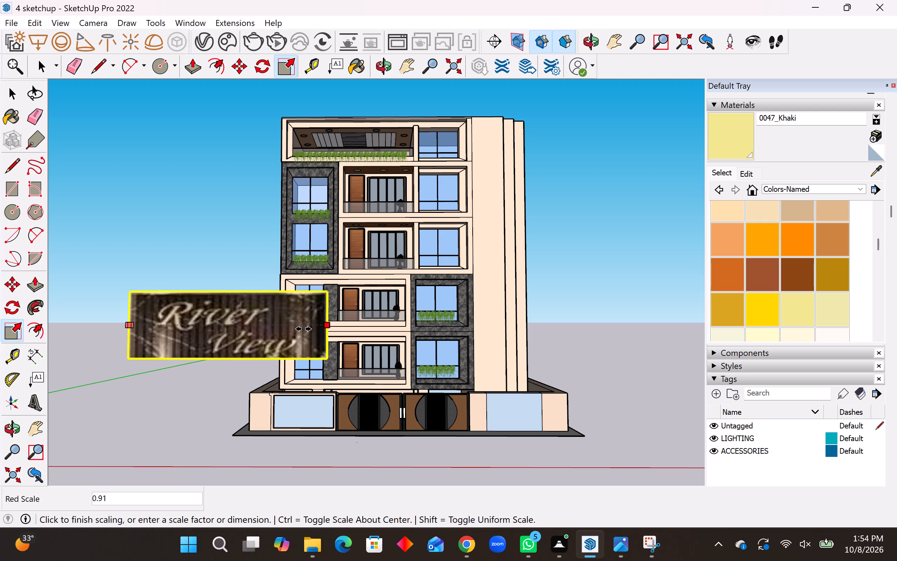
click(236, 334)
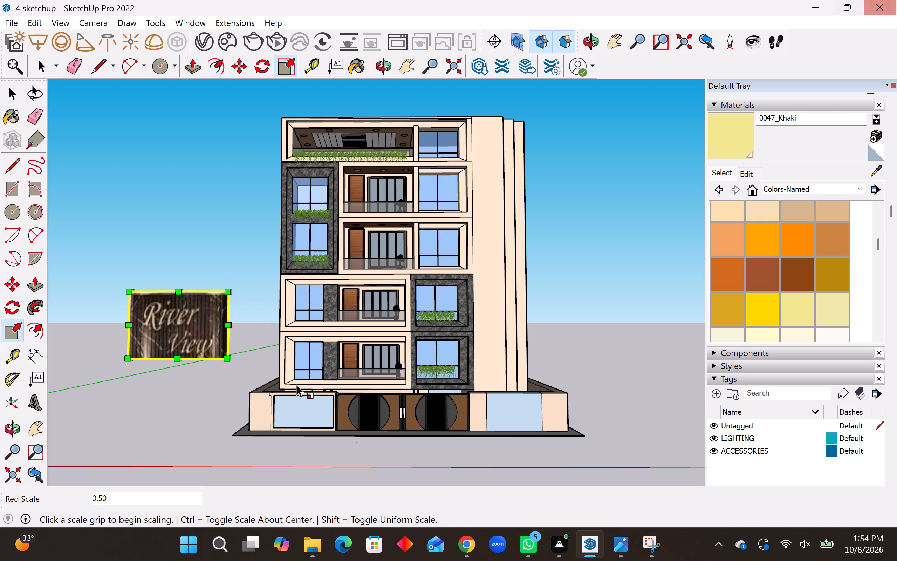
Move the River View image by its lower-right corner to the left end of the front boundary wall.
key(m)
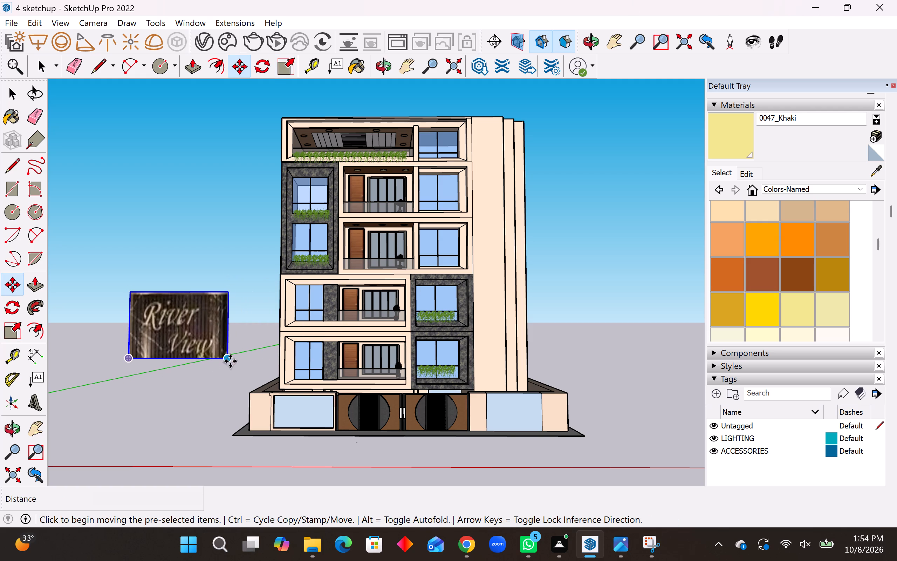
click(230, 361)
scroll(334, 438, up, 6)
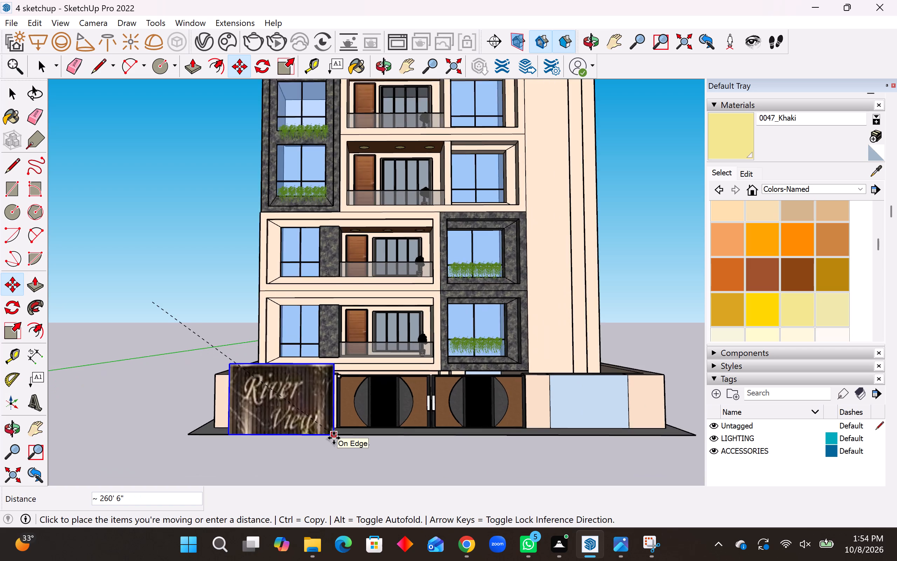
scroll(334, 438, up, 2)
middle_drag(331, 414, 367, 454)
scroll(400, 452, down, 9)
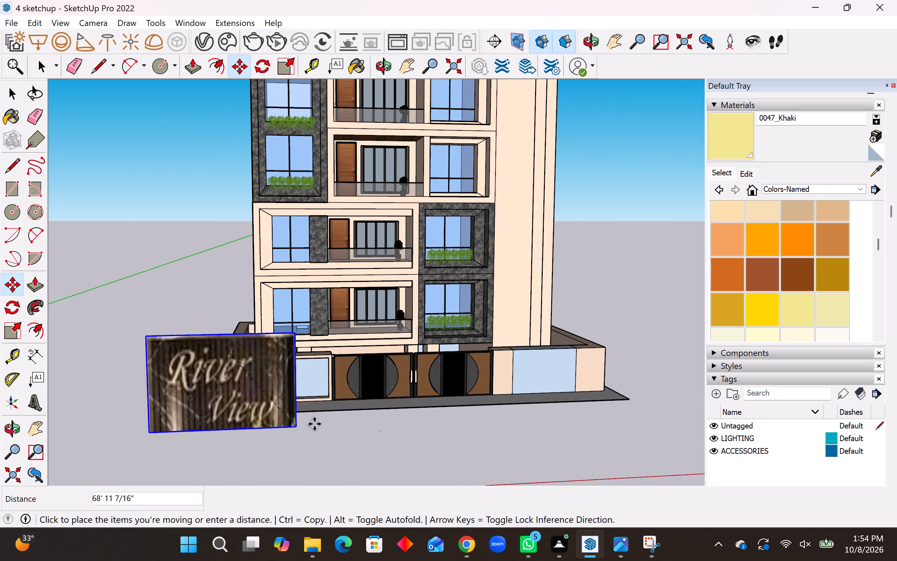
click(220, 403)
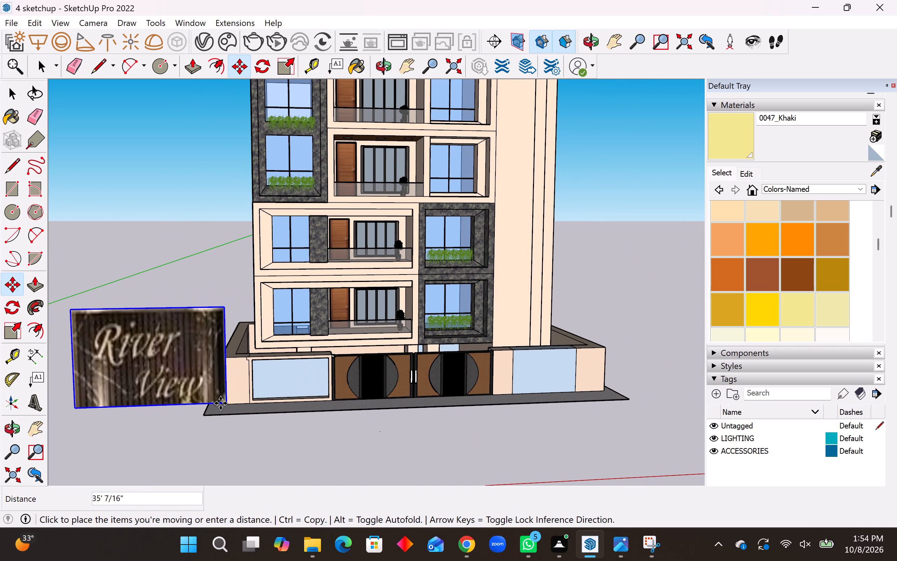
Shrink the River View image further, scaling its height by about 0.73, width by 0.50, and height again by about 0.74.
click(3, 334)
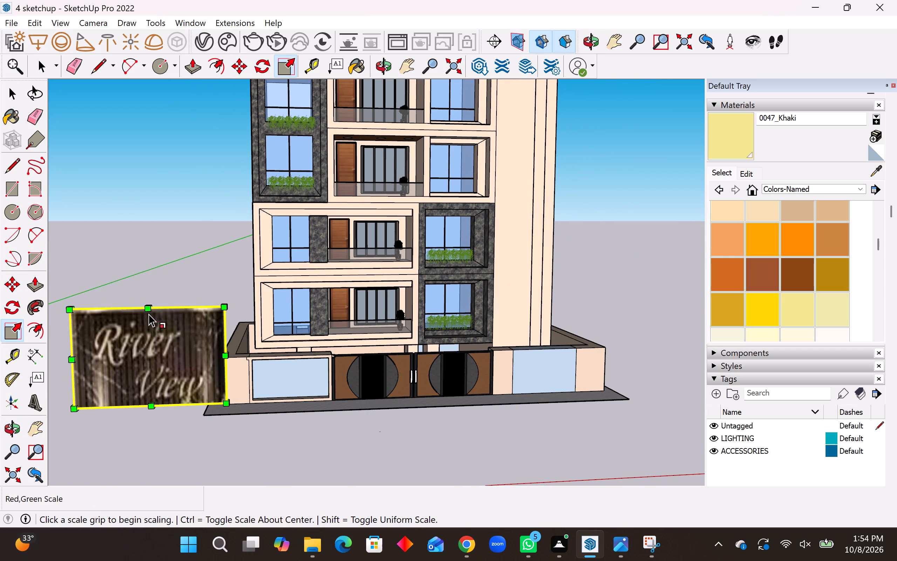
middle_drag(193, 323, 217, 383)
scroll(191, 450, up, 3)
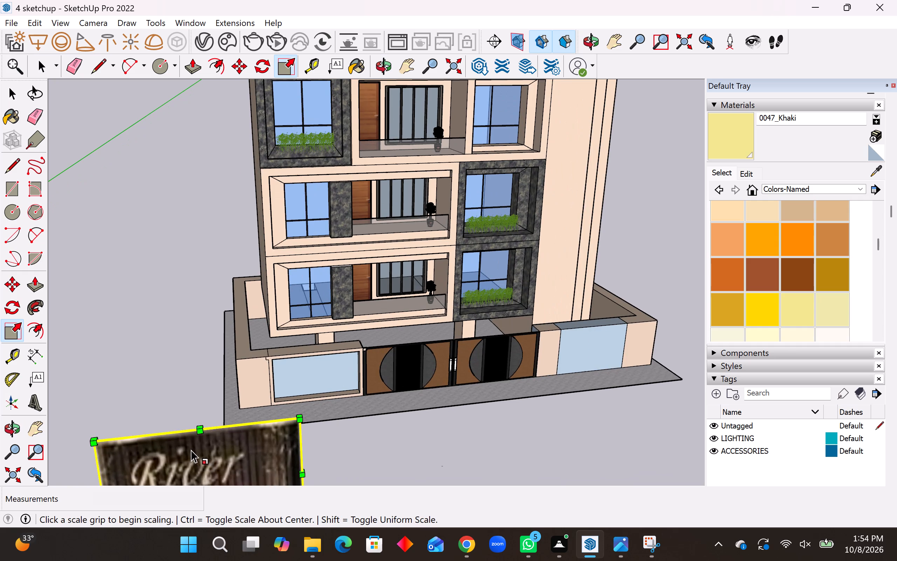
click(202, 428)
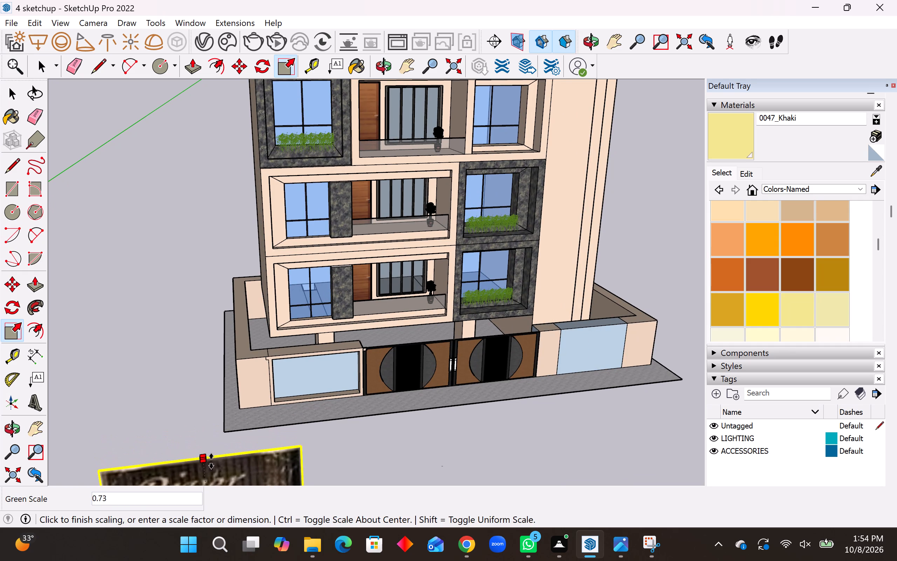
click(211, 463)
scroll(211, 361, down, 7)
scroll(199, 443, up, 5)
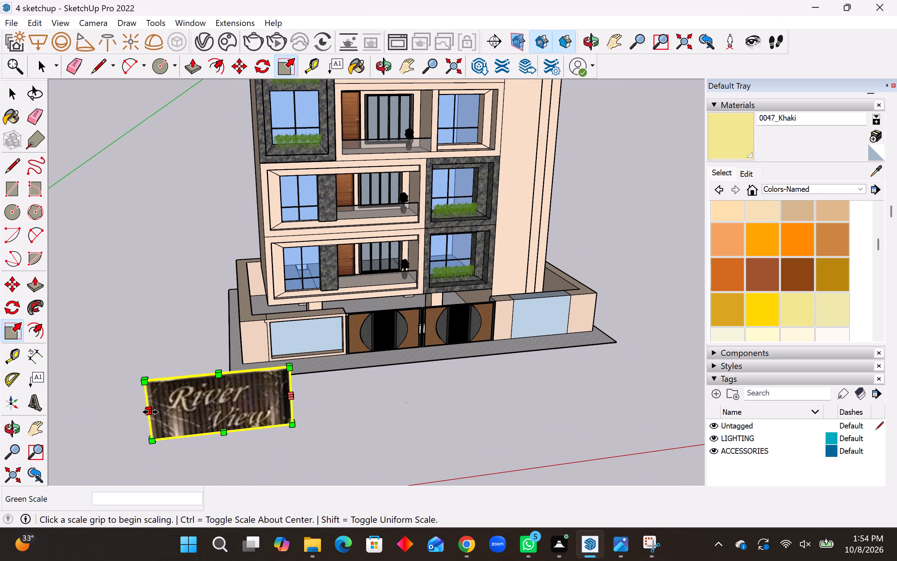
click(150, 412)
click(222, 410)
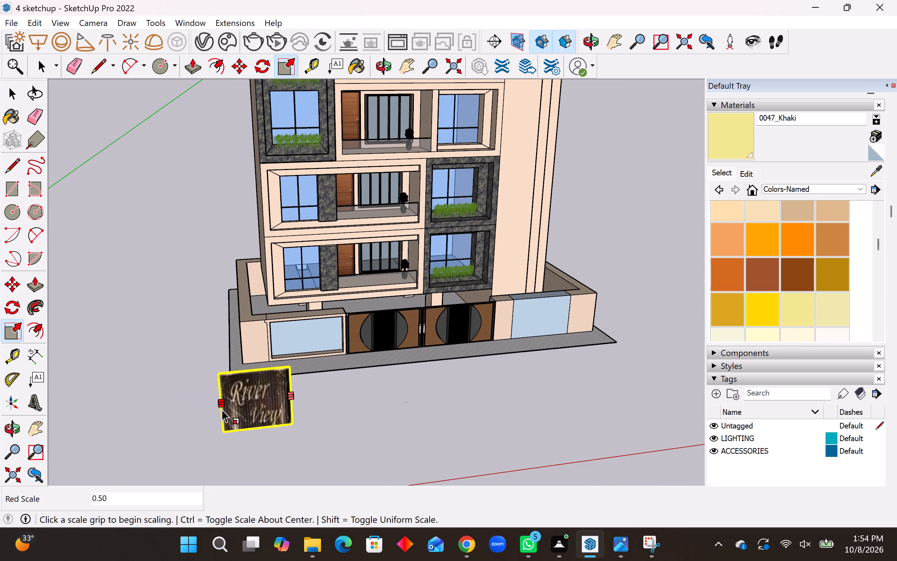
click(261, 427)
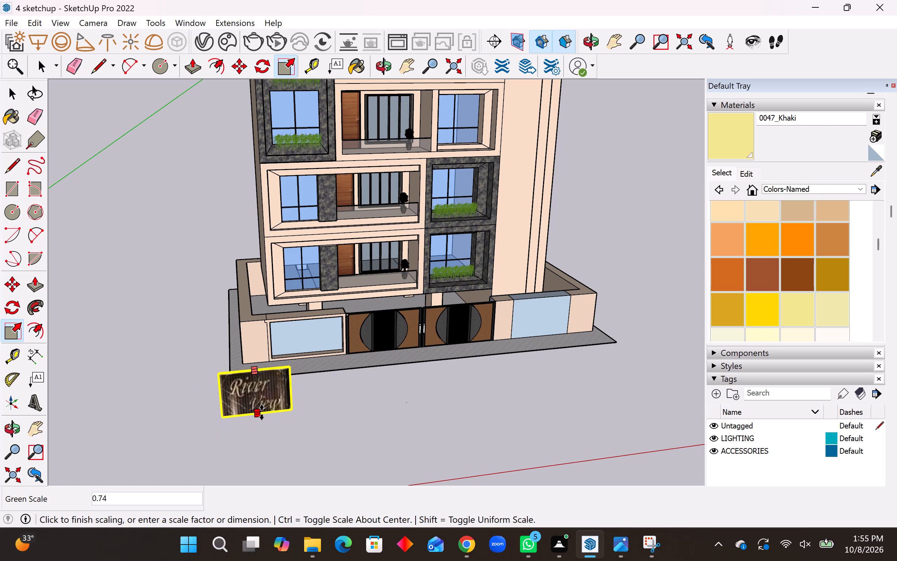
click(262, 411)
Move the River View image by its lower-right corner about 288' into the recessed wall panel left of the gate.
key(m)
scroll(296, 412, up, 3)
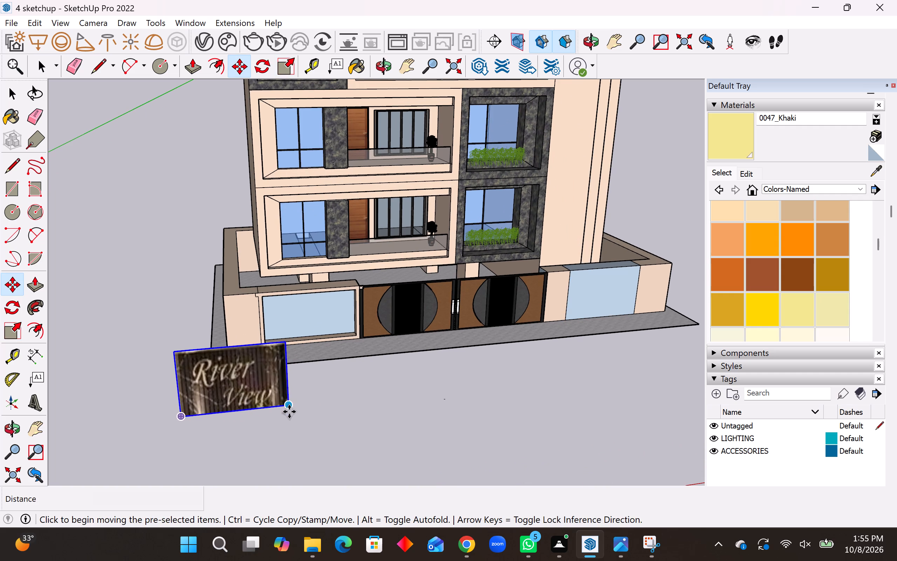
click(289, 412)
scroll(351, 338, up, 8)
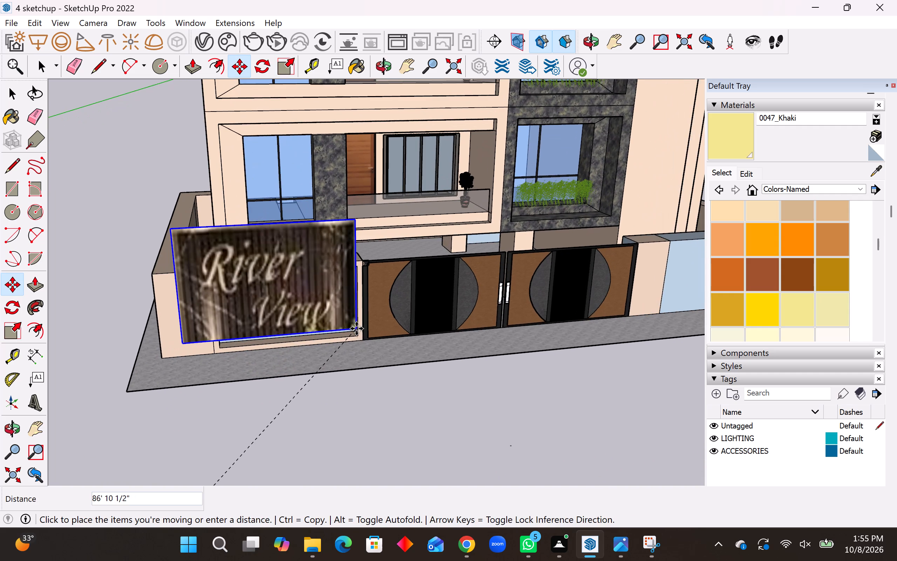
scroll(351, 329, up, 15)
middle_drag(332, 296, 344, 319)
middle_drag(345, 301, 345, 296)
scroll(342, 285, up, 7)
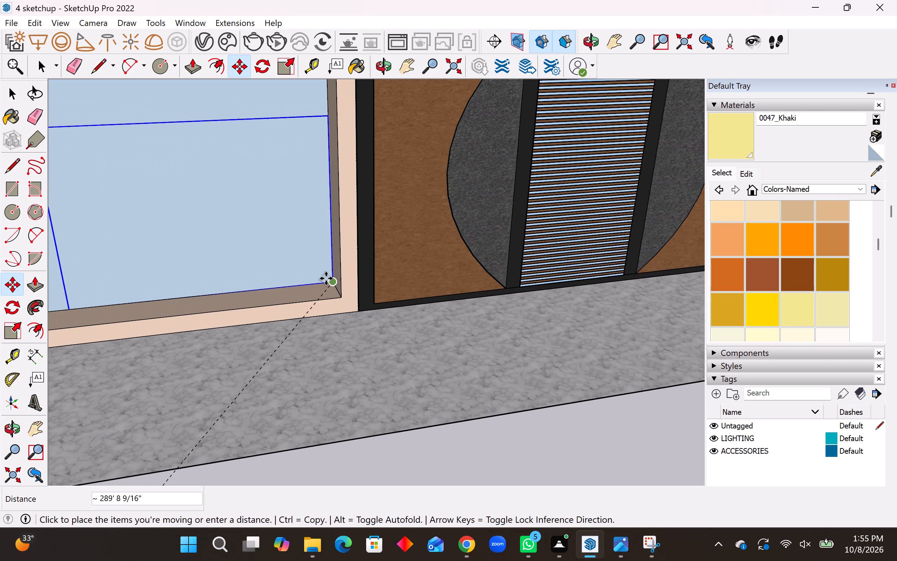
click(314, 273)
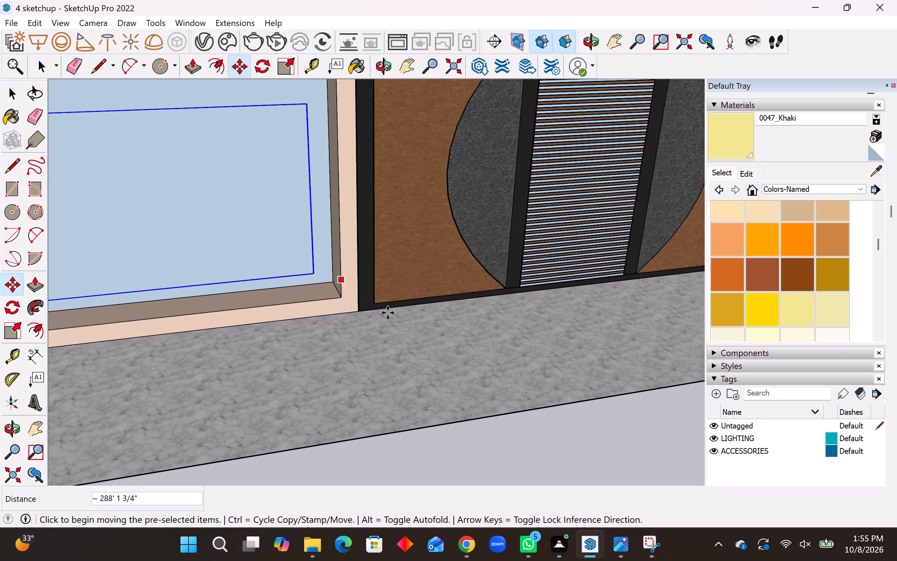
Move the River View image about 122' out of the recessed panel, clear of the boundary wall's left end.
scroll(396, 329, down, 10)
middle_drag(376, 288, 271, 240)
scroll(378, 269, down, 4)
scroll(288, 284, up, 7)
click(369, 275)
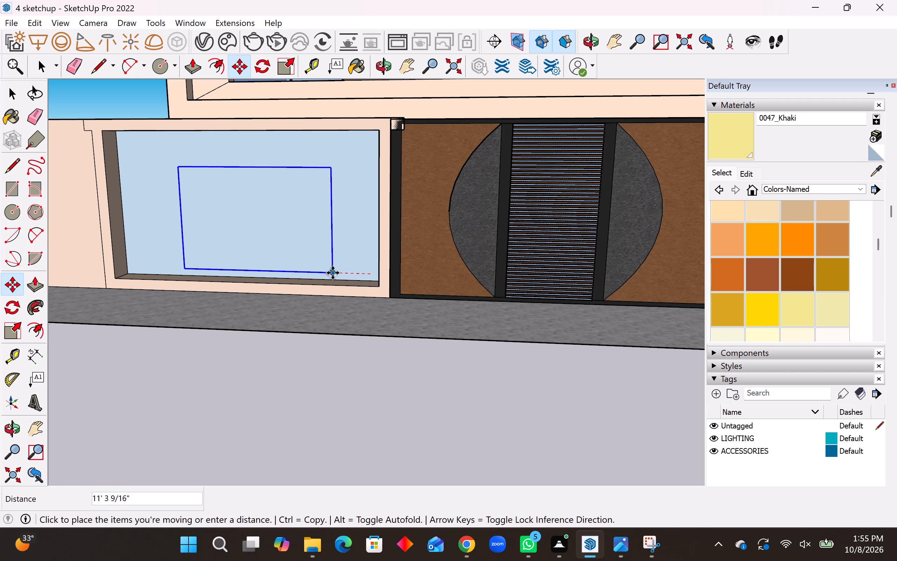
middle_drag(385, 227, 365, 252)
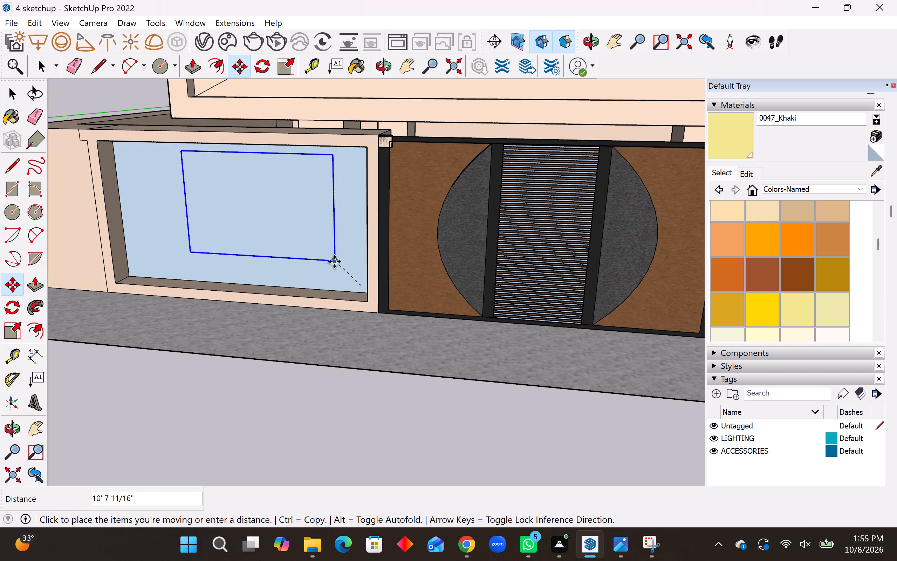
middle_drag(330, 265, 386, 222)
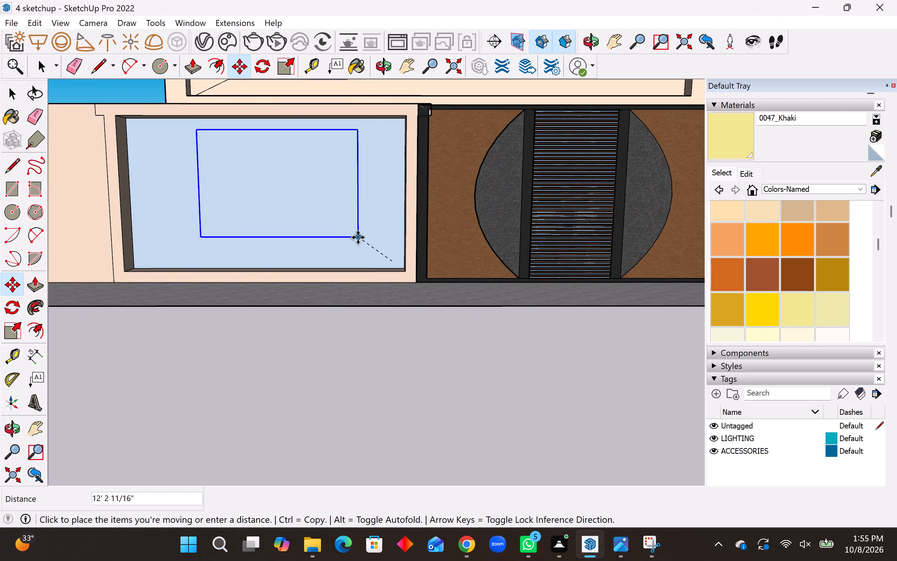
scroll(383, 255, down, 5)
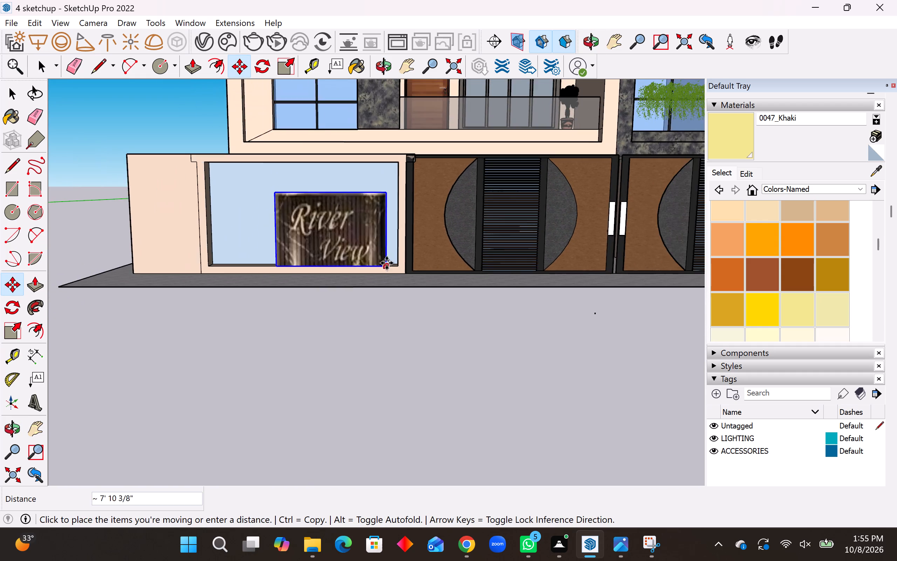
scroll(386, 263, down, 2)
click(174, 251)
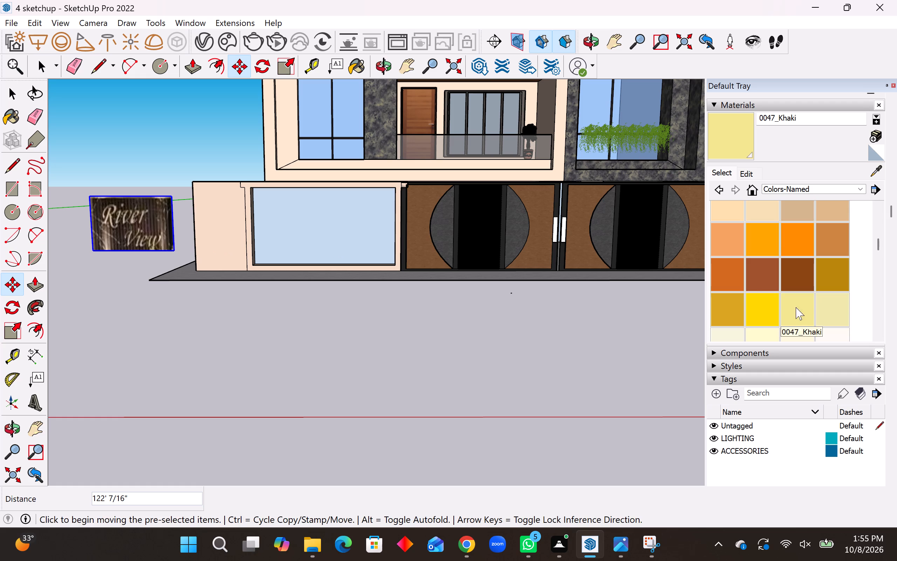
Paint the recessed boundary-wall panel left of the gate with 0035_Tan from Colors-Named.
click(838, 275)
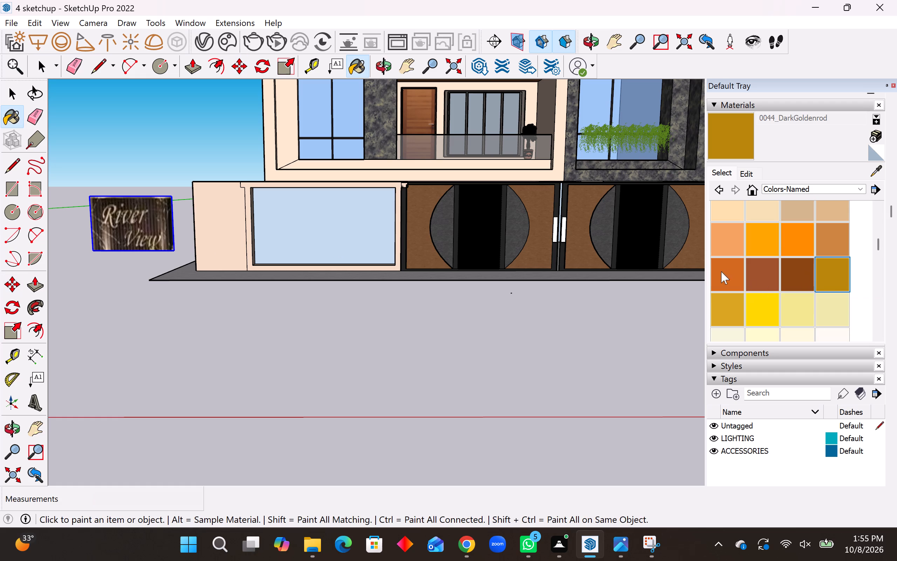
scroll(811, 276, up, 6)
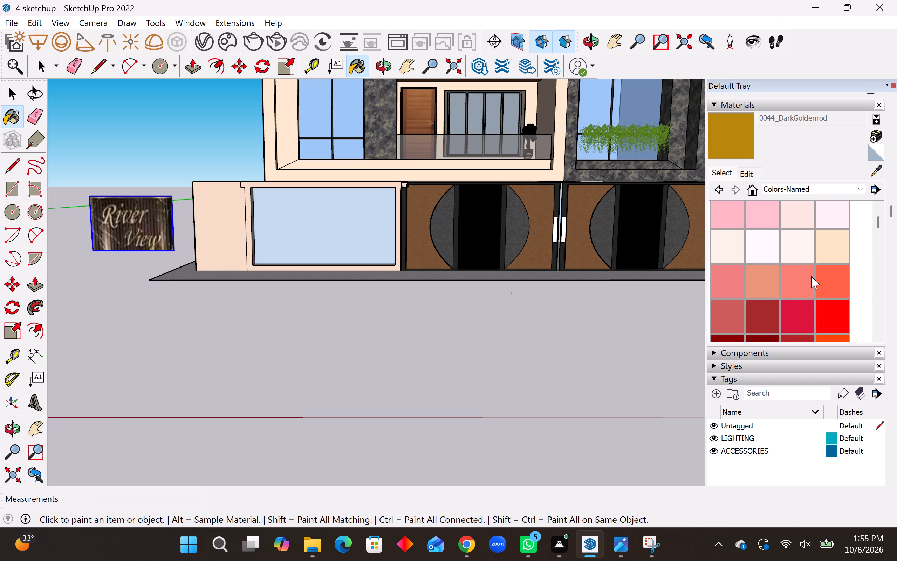
scroll(811, 281, up, 3)
scroll(824, 346, down, 4)
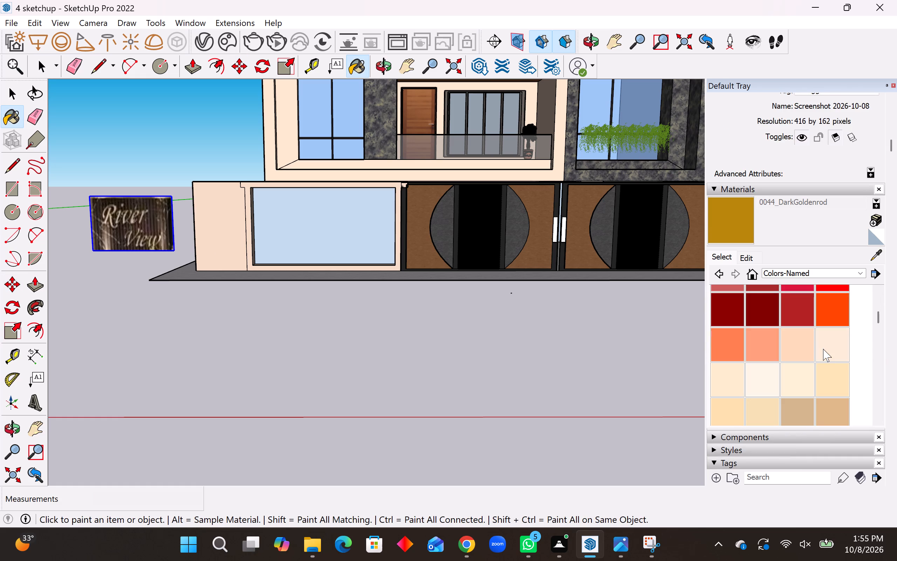
click(796, 414)
click(310, 208)
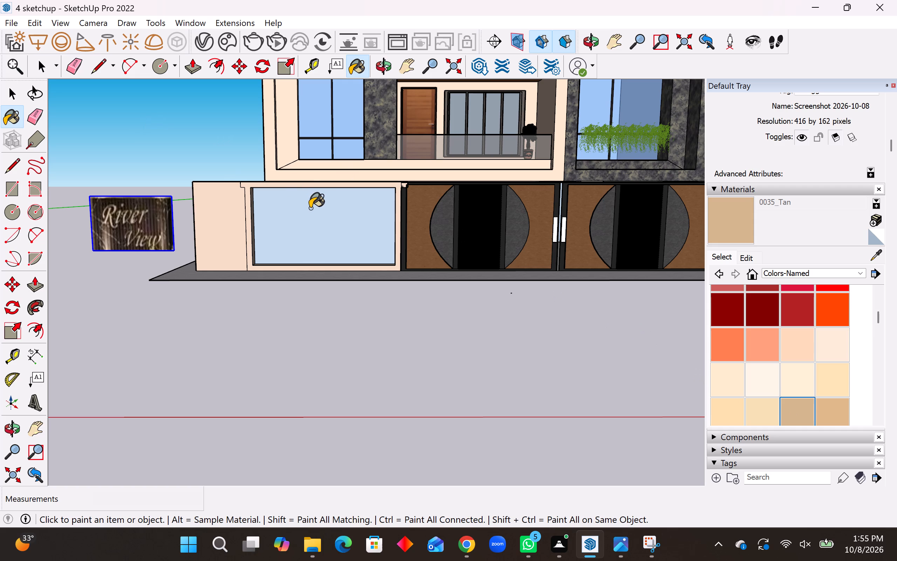
key(space)
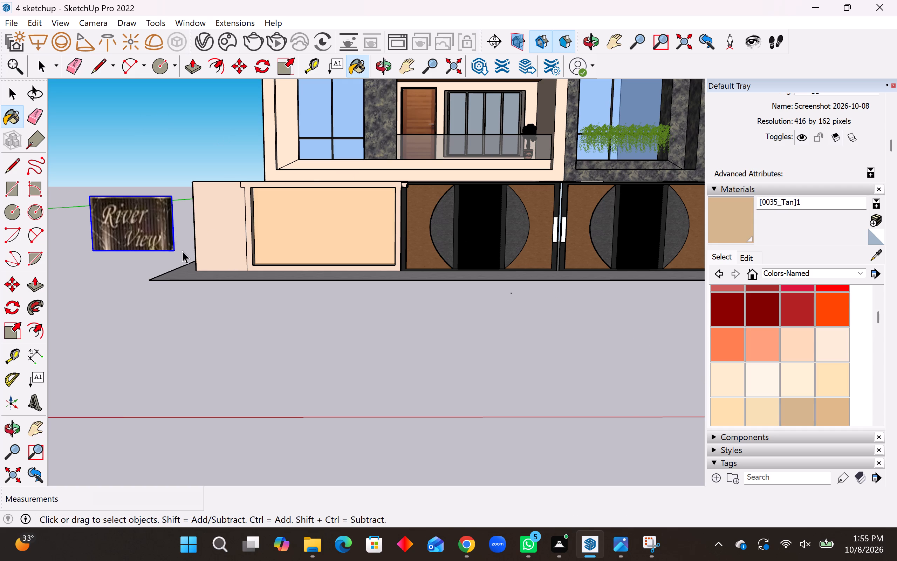
Move the River View image by its lower-right corner about 117' back to the tan recessed panel.
scroll(167, 251, up, 3)
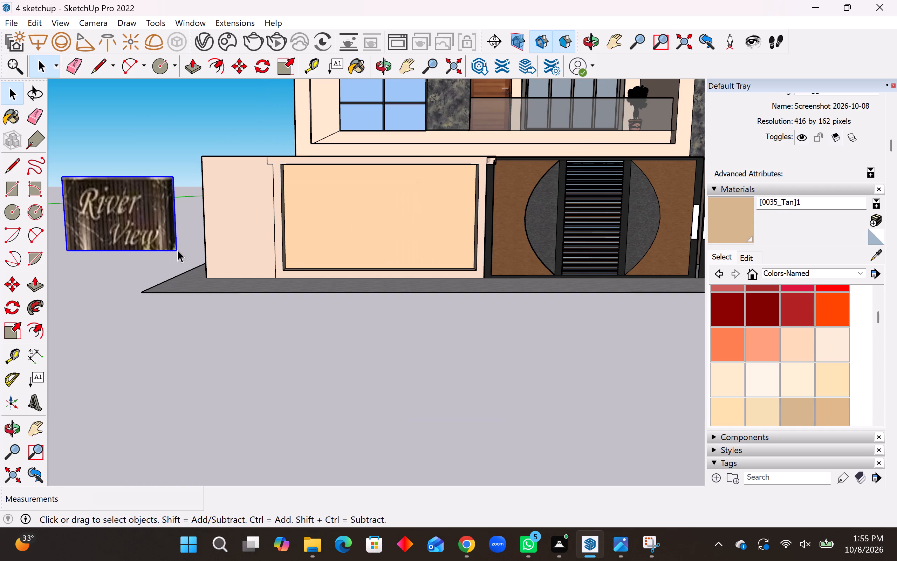
key(m)
click(176, 249)
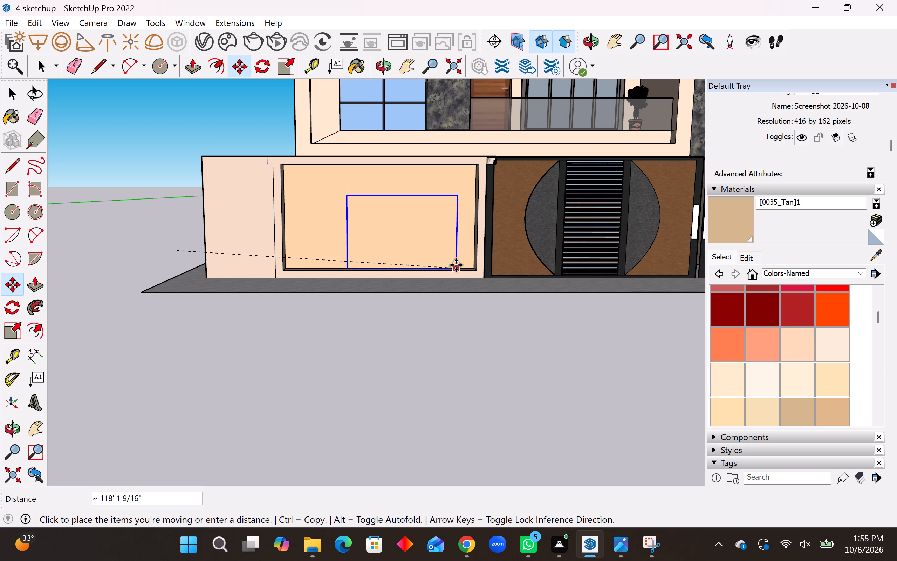
middle_drag(456, 262, 473, 313)
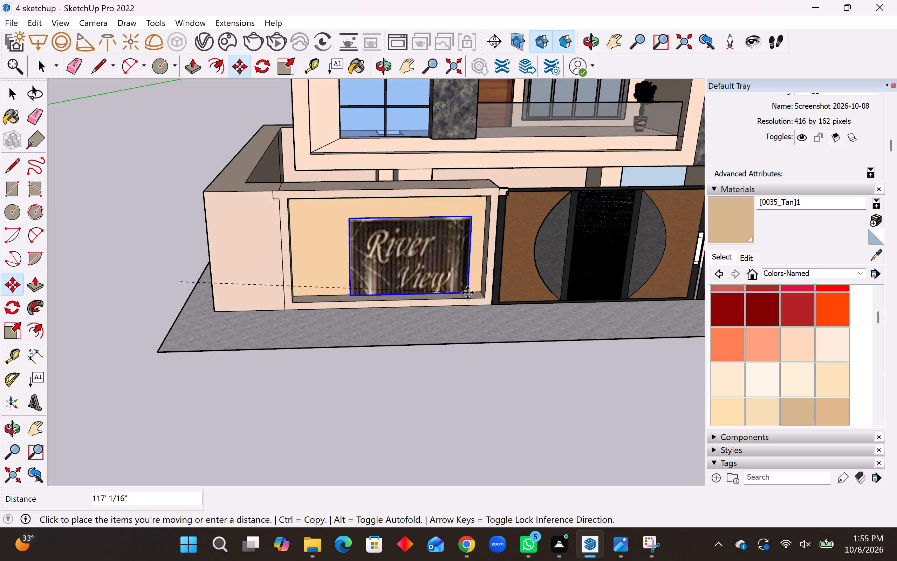
click(467, 293)
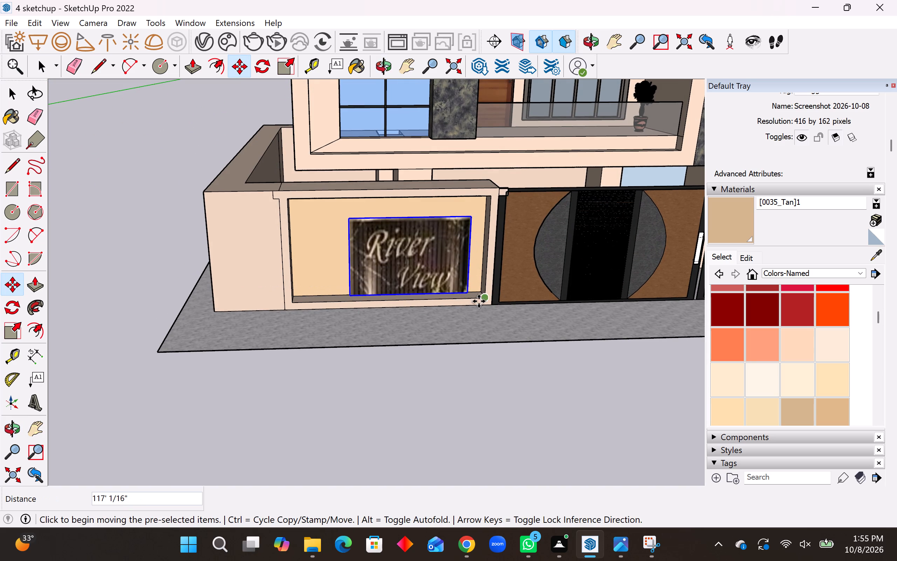
Shift the River View image about 21' 7" toward the left side of the recessed panel.
scroll(358, 284, up, 8)
middle_drag(364, 291, 404, 282)
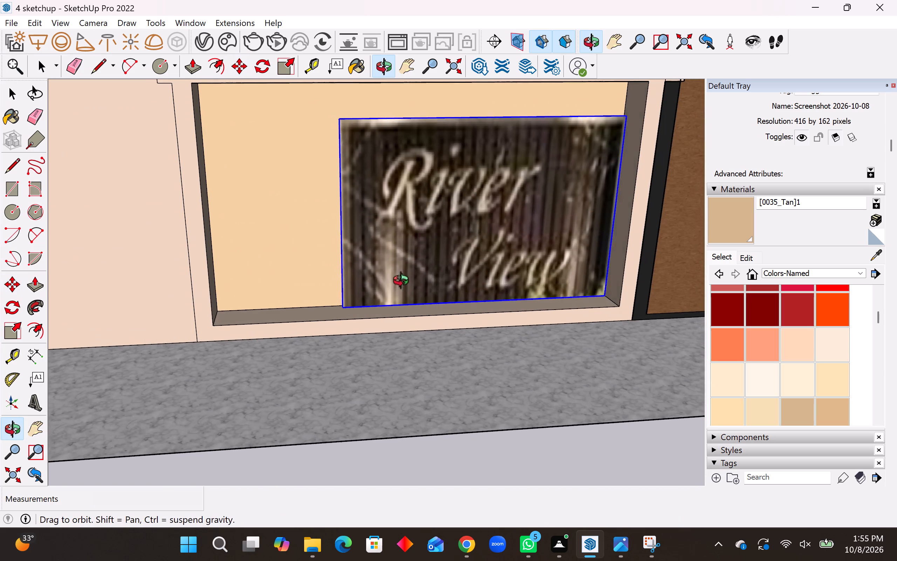
middle_drag(404, 282, 515, 280)
click(406, 306)
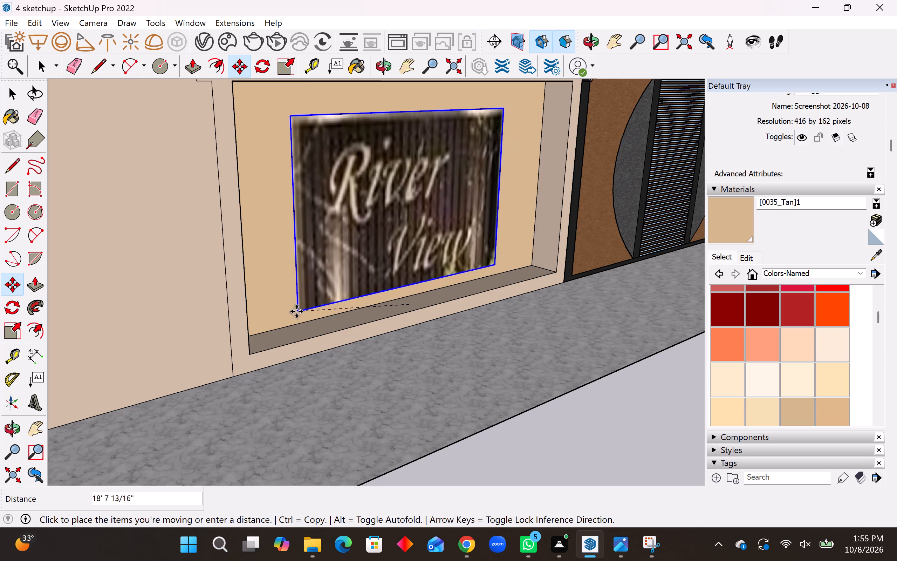
scroll(288, 327, up, 4)
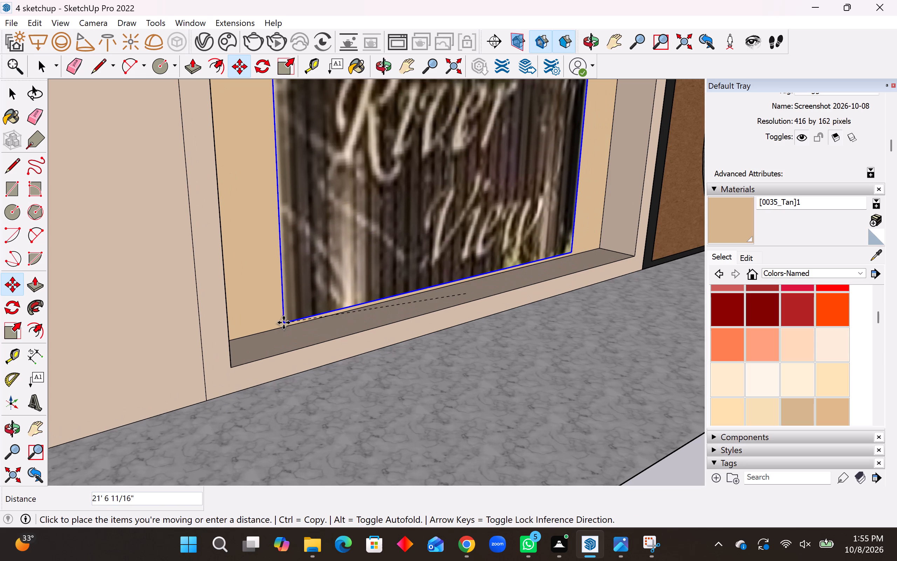
click(283, 323)
Move the River View image by its lower-right corner about 18' 11" onto the tan panel's back face.
middle_drag(318, 329, 291, 309)
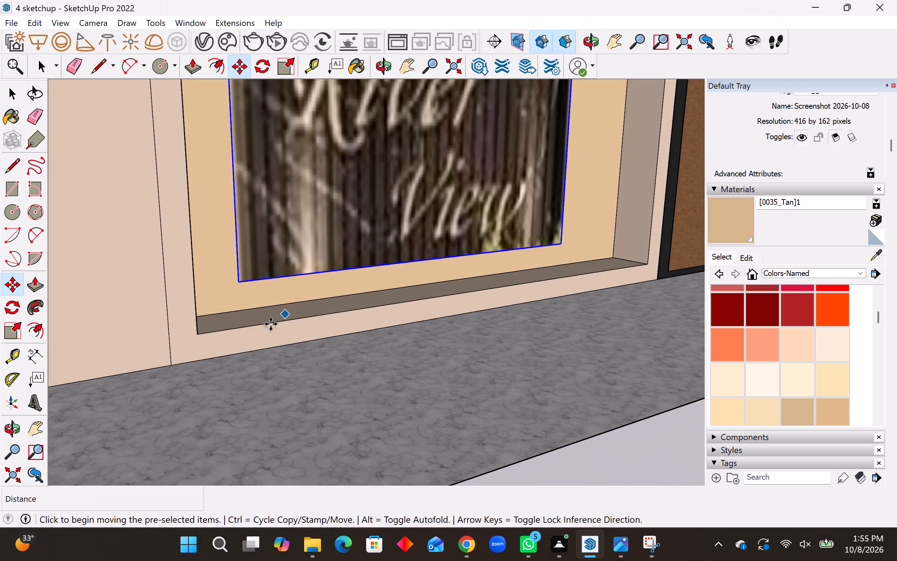
scroll(252, 336, down, 9)
middle_drag(384, 241, 88, 279)
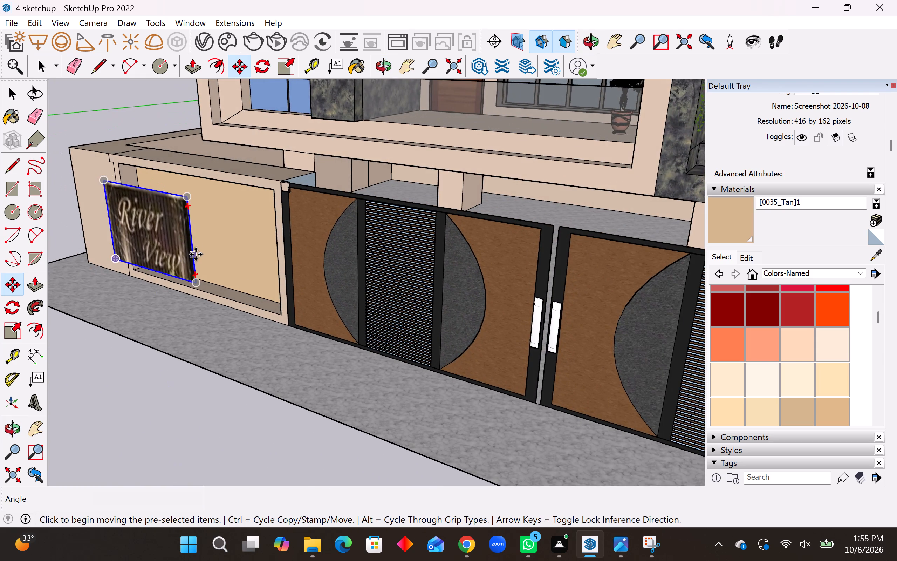
scroll(196, 254, up, 5)
middle_drag(200, 252, 169, 255)
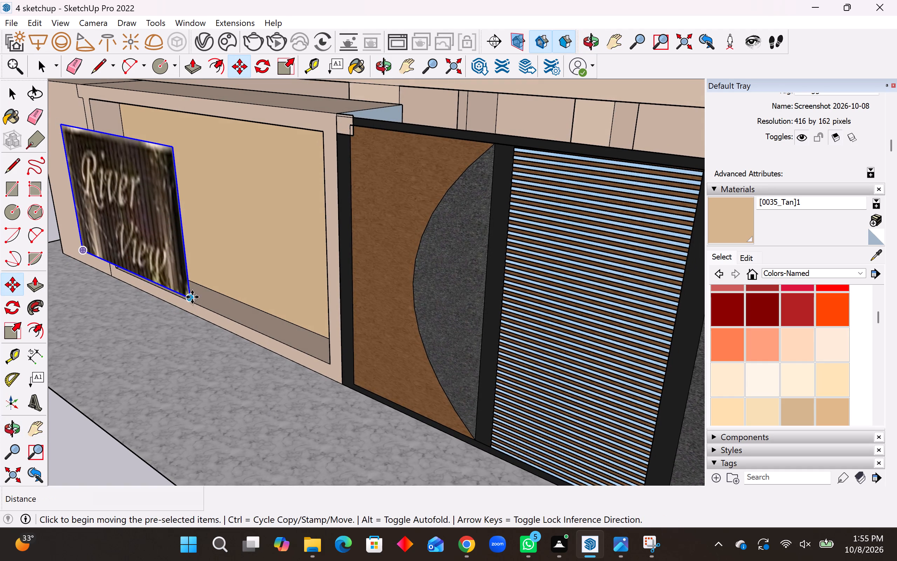
click(192, 297)
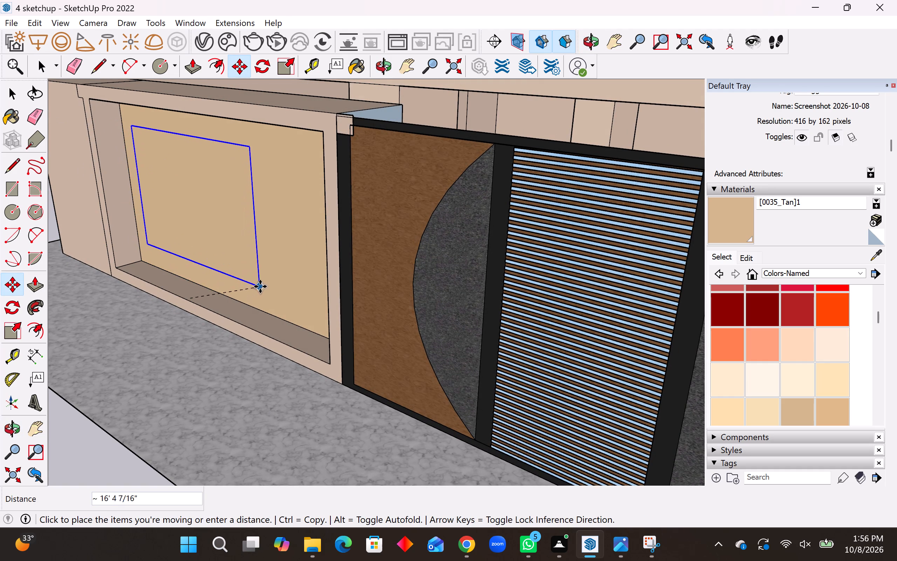
click(282, 293)
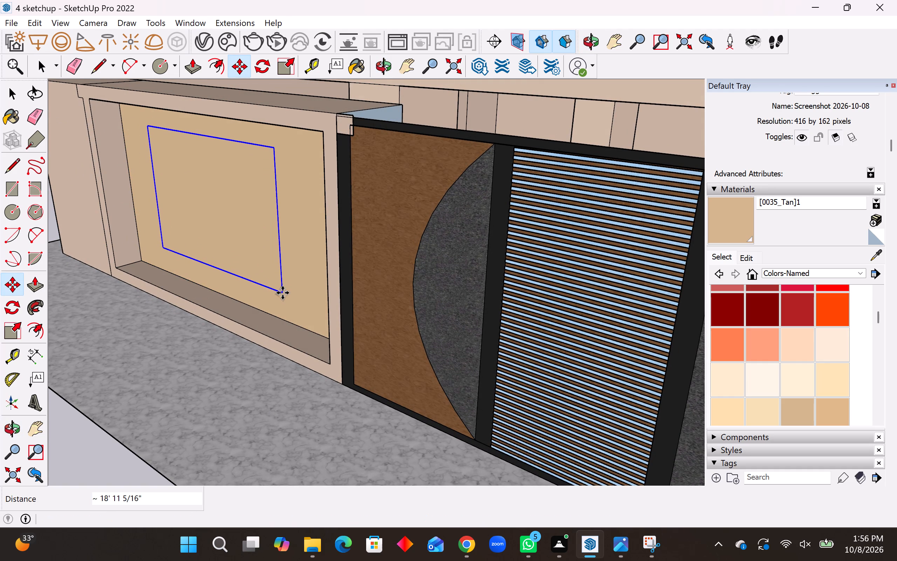
Pull the River View image about 2' 11" forward, just in front of the tan panel's face.
middle_drag(284, 293, 417, 275)
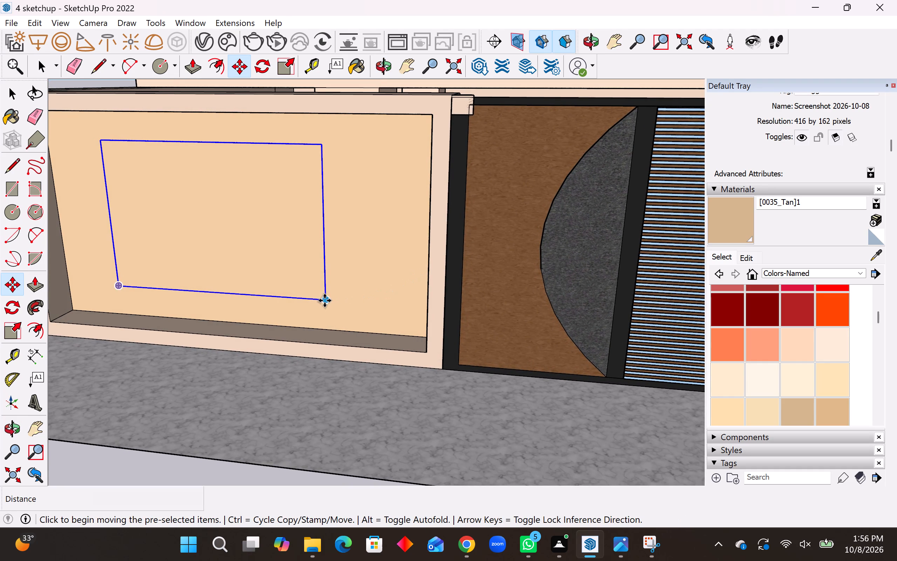
click(325, 300)
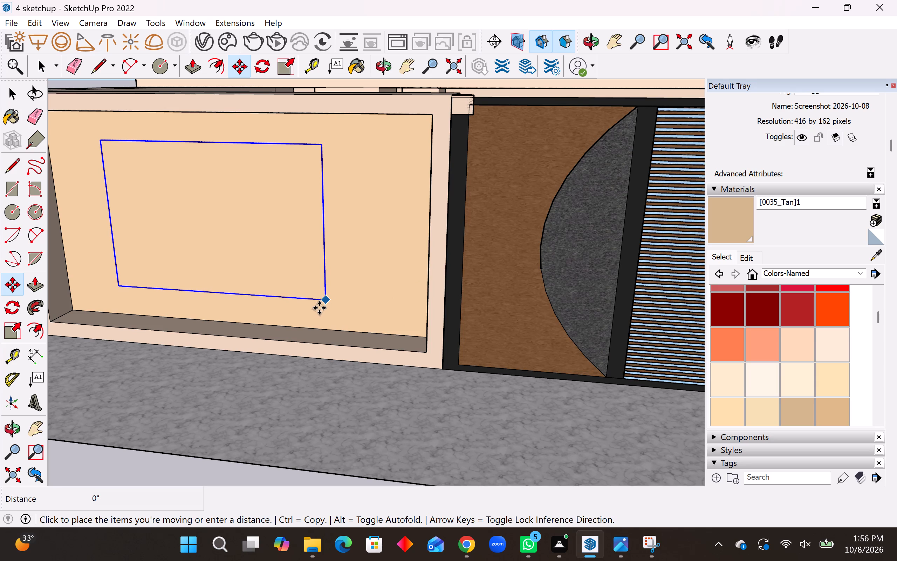
click(327, 301)
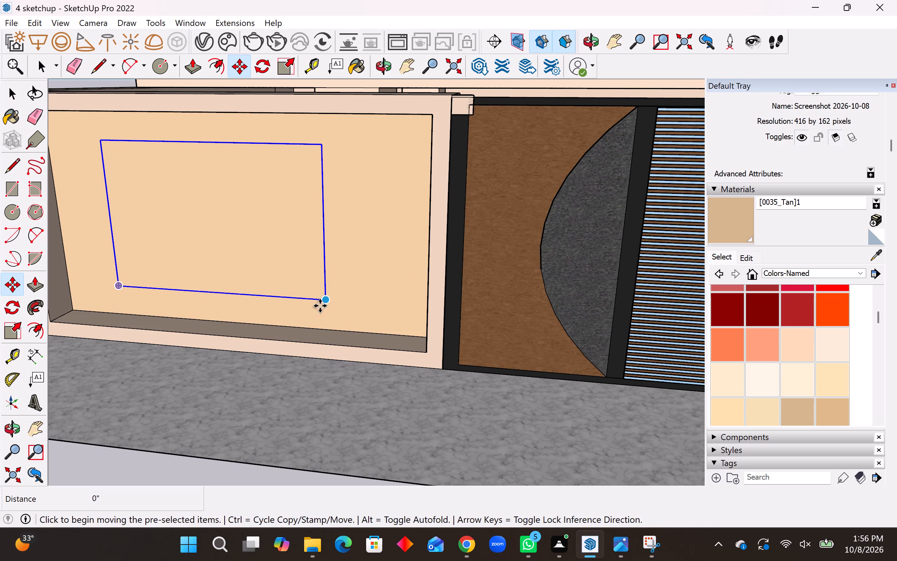
middle_drag(320, 306, 150, 316)
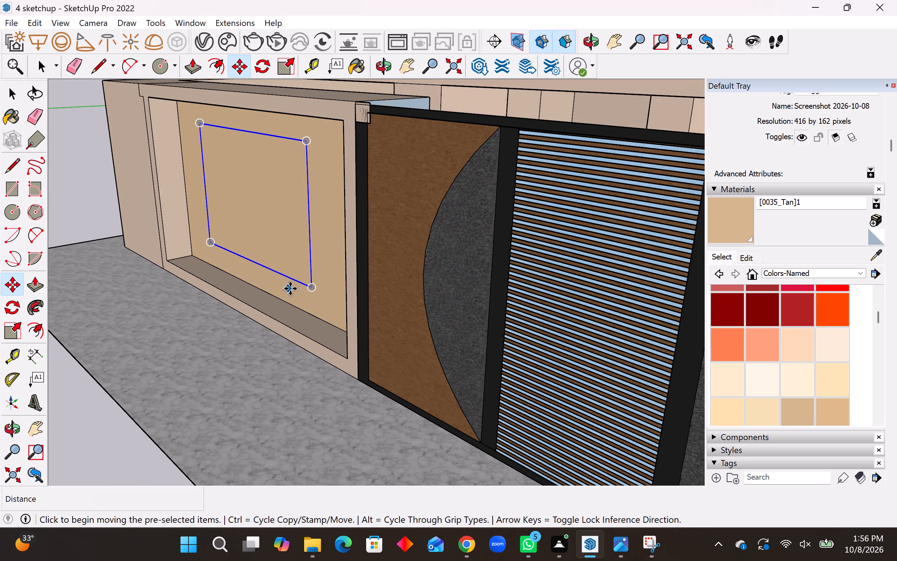
click(313, 288)
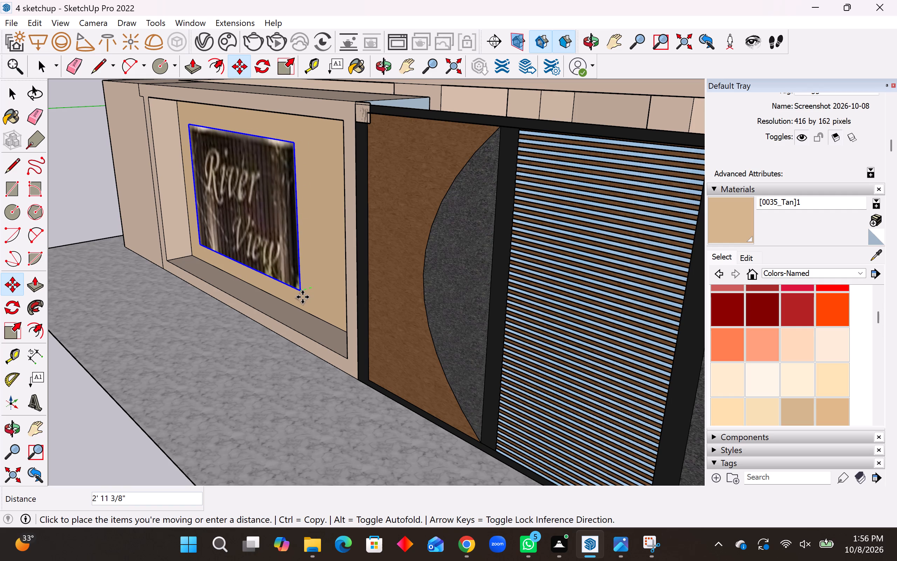
click(302, 297)
Scale the River View image's width by about 1.26 so it stretches toward the gate-side edge of the recessed panel.
scroll(208, 334, down, 5)
middle_drag(263, 263, 487, 233)
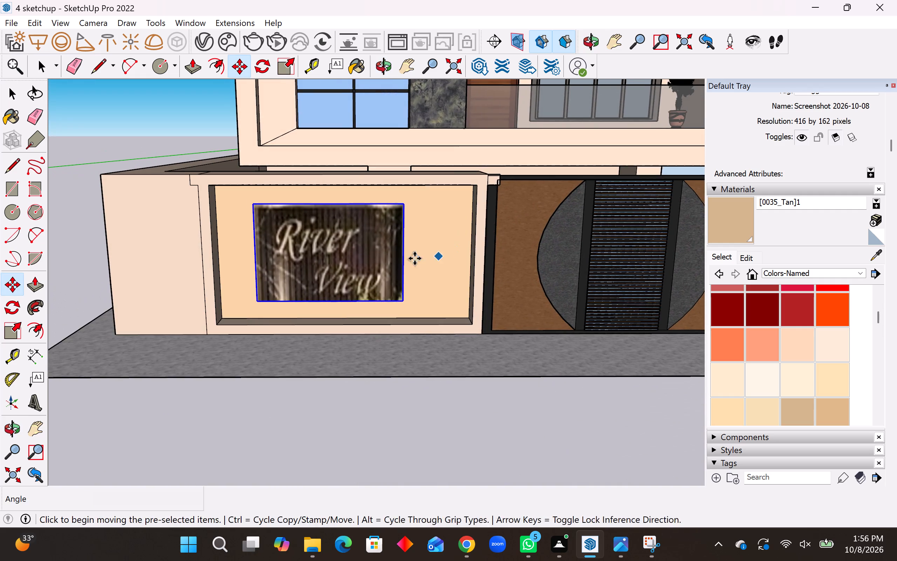
middle_drag(415, 258, 433, 293)
scroll(404, 268, up, 5)
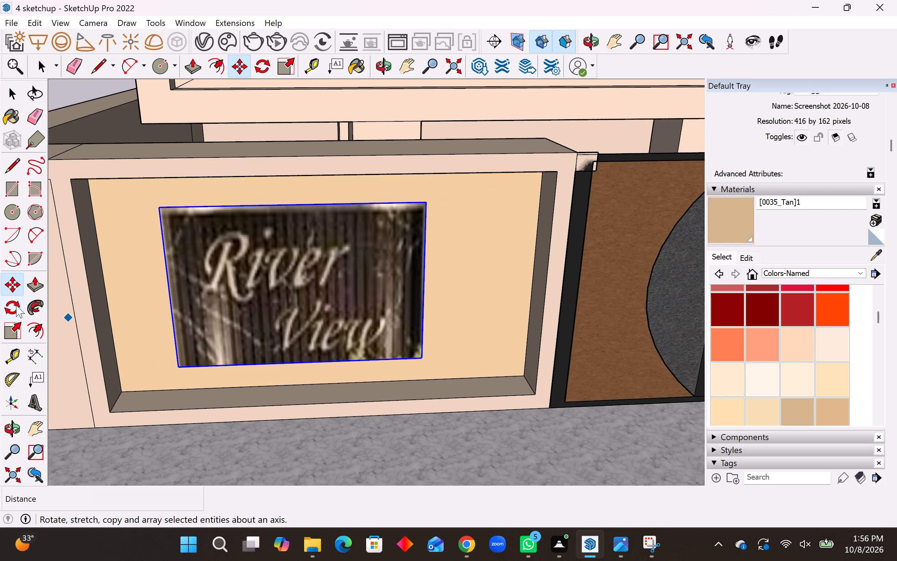
click(11, 339)
middle_drag(362, 298, 74, 292)
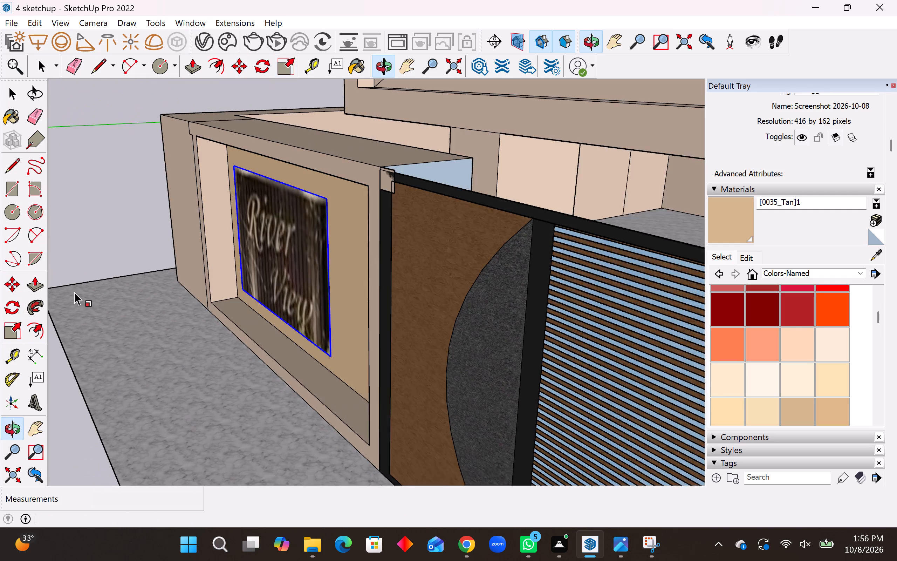
click(329, 284)
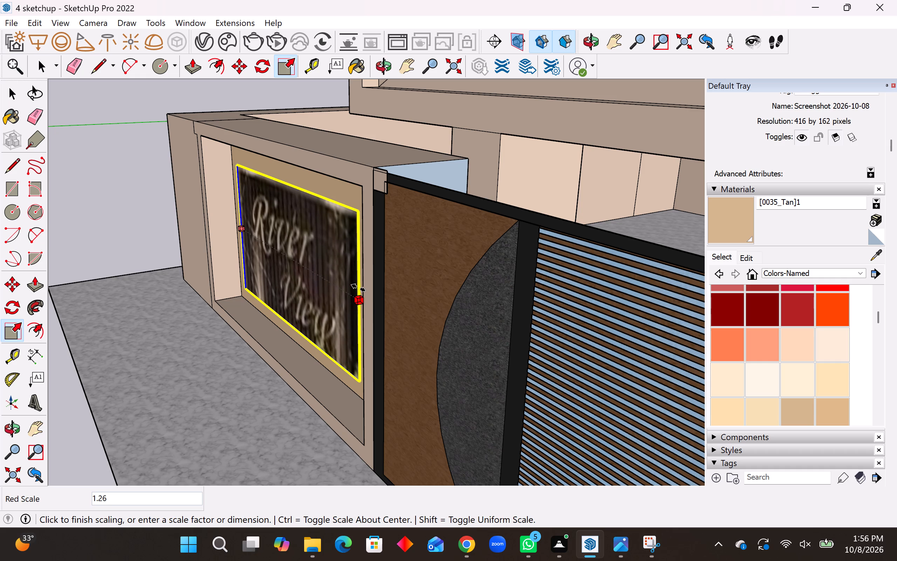
click(360, 288)
middle_drag(346, 289, 669, 254)
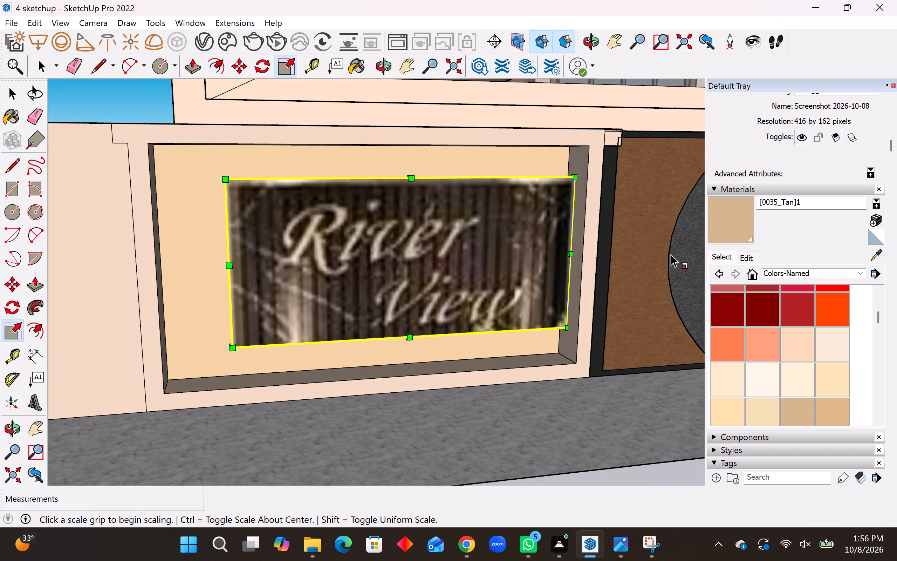
Stretch the River View image's height upward by about 1.20 and downward by about 1.17 to fill the recess.
middle_drag(420, 194, 418, 282)
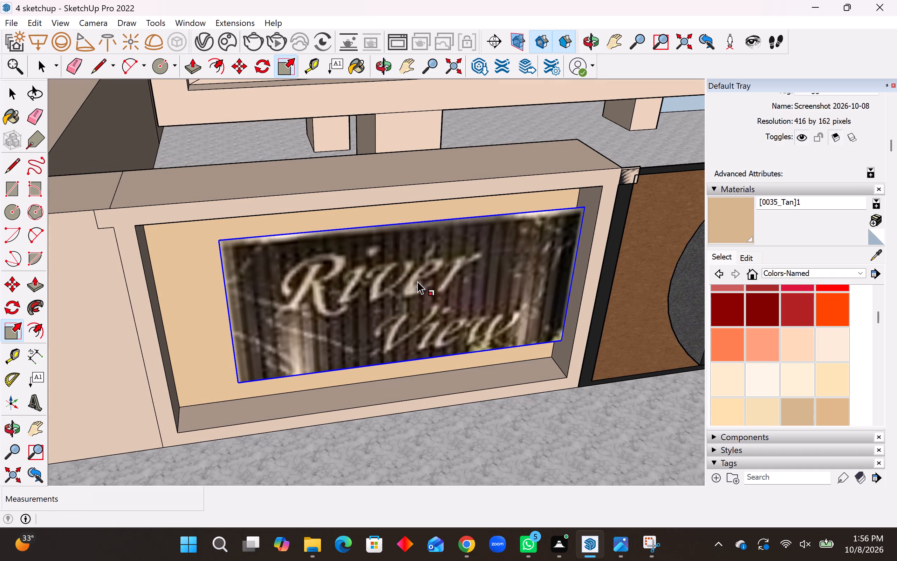
click(413, 221)
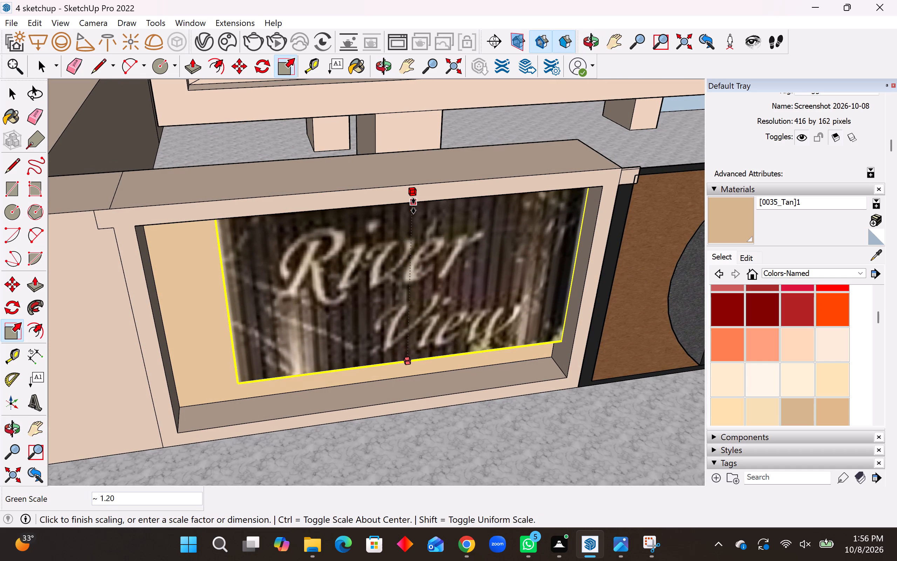
click(413, 206)
click(408, 361)
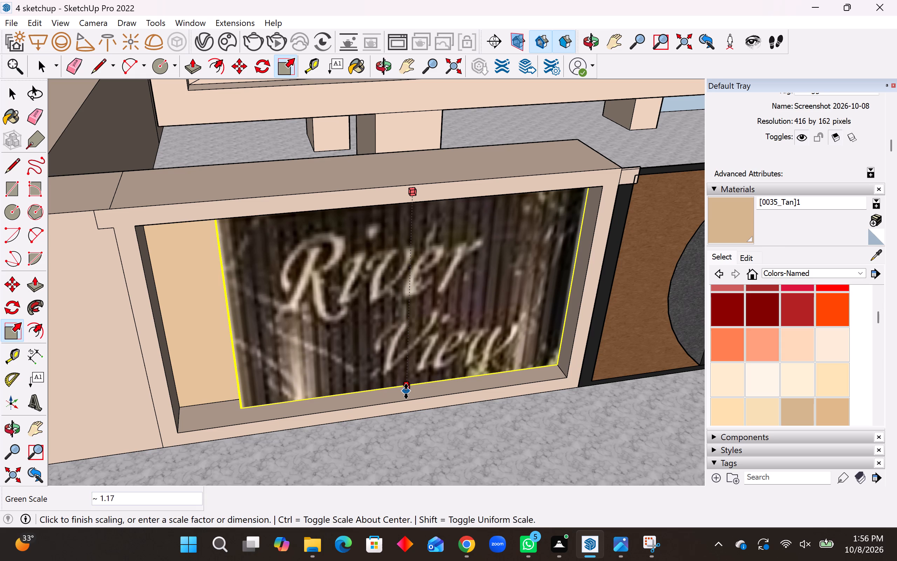
click(406, 391)
Scale the River View image's width by about 1.18 toward the recess edge farthest from the gates and deselect it.
middle_drag(239, 331, 244, 320)
middle_drag(294, 292, 509, 273)
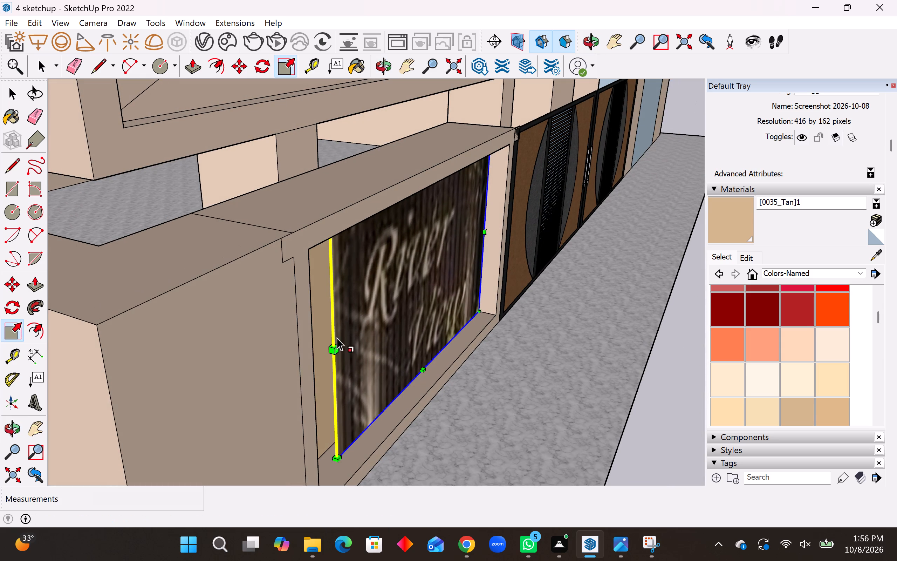
click(333, 351)
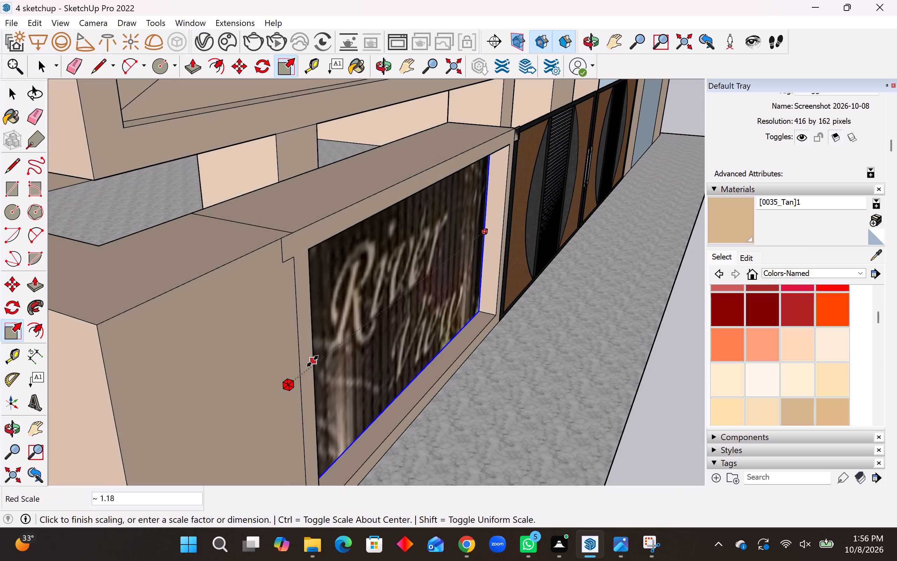
click(313, 361)
middle_drag(383, 356, 93, 245)
scroll(153, 259, down, 9)
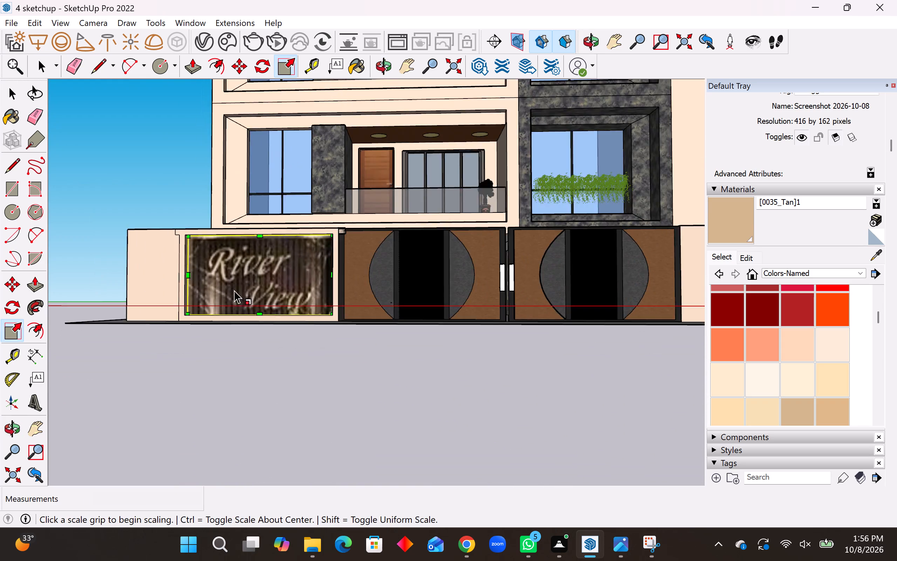
scroll(234, 290, down, 18)
middle_drag(303, 336, 340, 356)
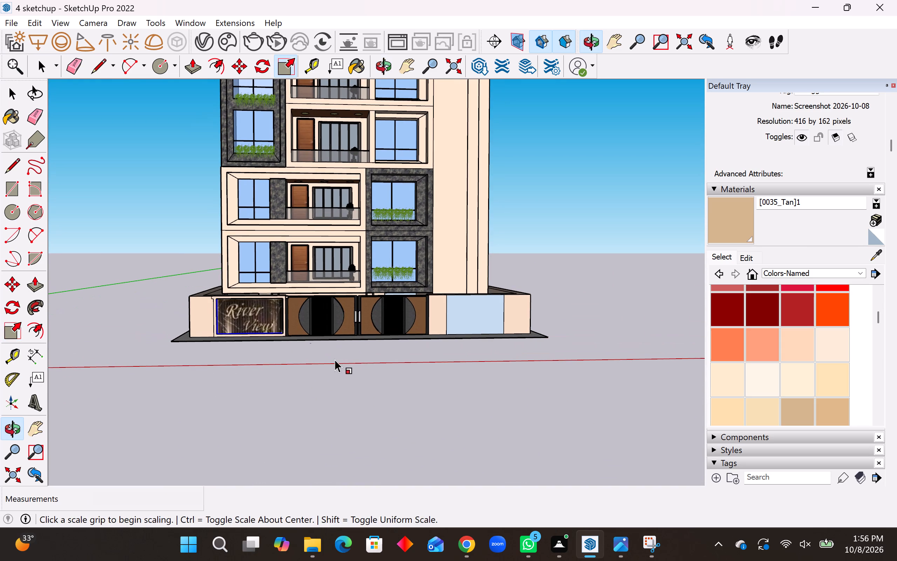
key(space)
click(307, 376)
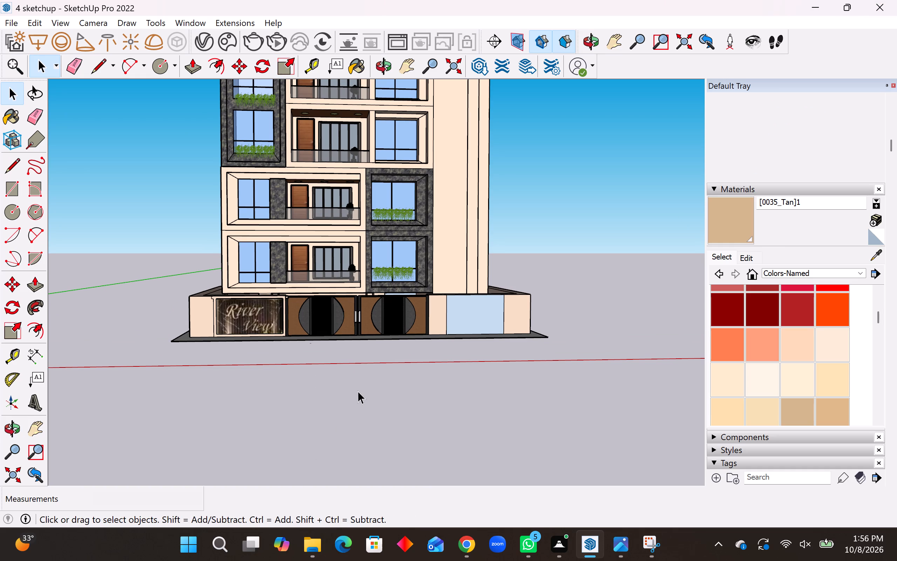
Paint the unpainted front boundary wall panel on the other side of the gates, including its top strip, with 0035_Tan.
scroll(358, 391, down, 6)
scroll(520, 318, up, 4)
scroll(484, 275, up, 4)
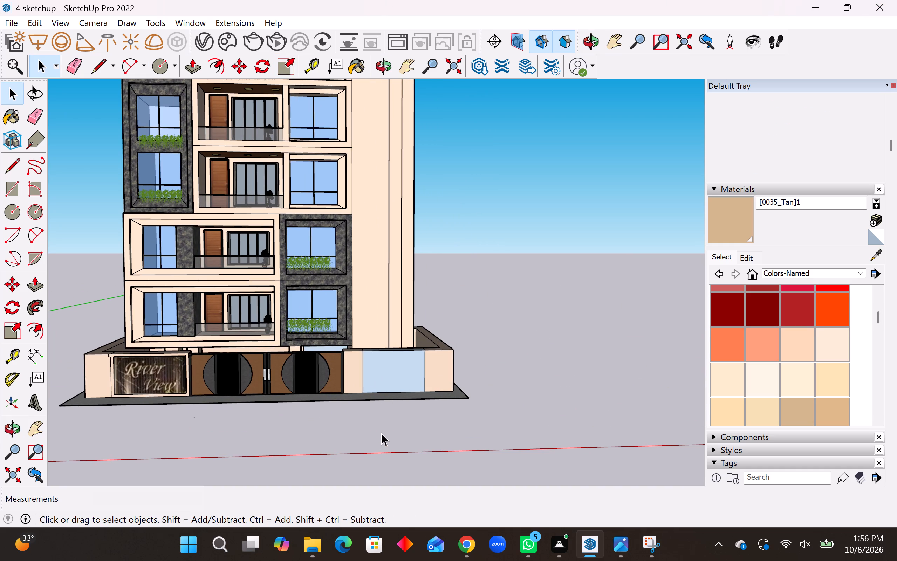
click(385, 380)
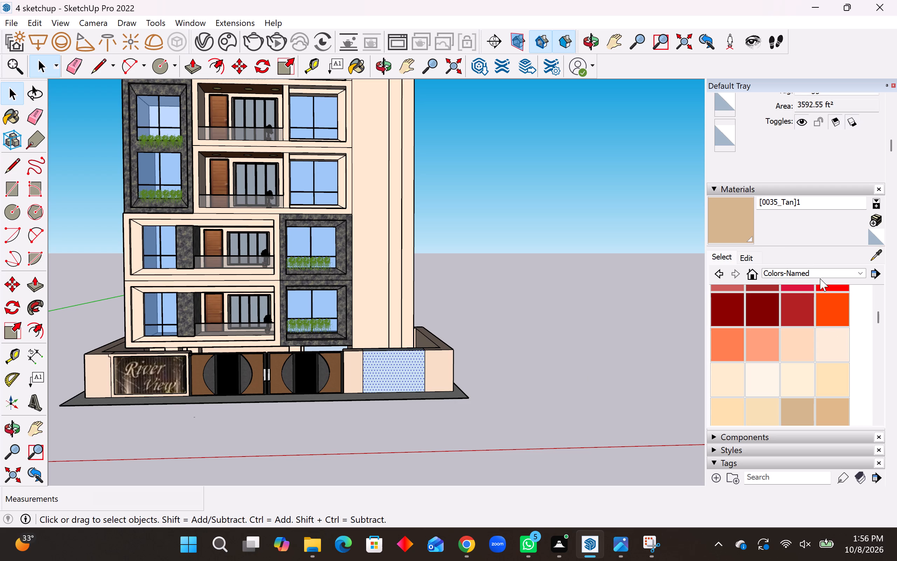
click(795, 408)
click(401, 374)
middle_drag(392, 346, 396, 402)
scroll(383, 358, up, 4)
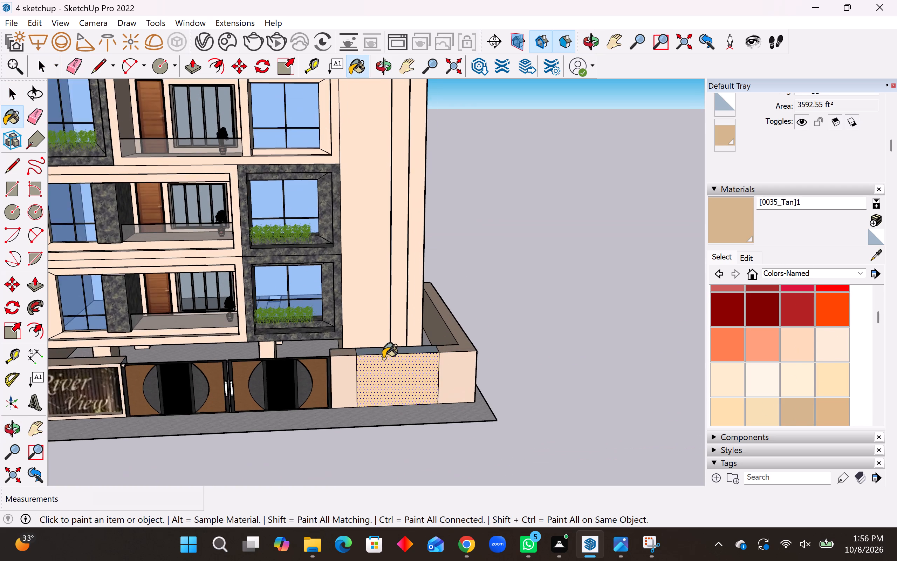
scroll(383, 358, up, 1)
click(383, 351)
scroll(498, 377, down, 9)
middle_drag(447, 394, 455, 329)
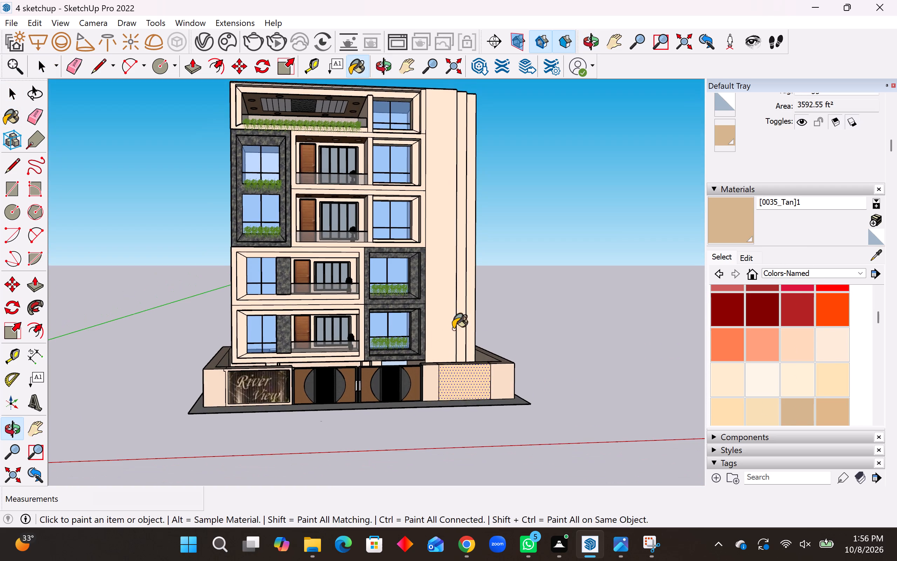
scroll(527, 365, down, 2)
scroll(527, 374, up, 8)
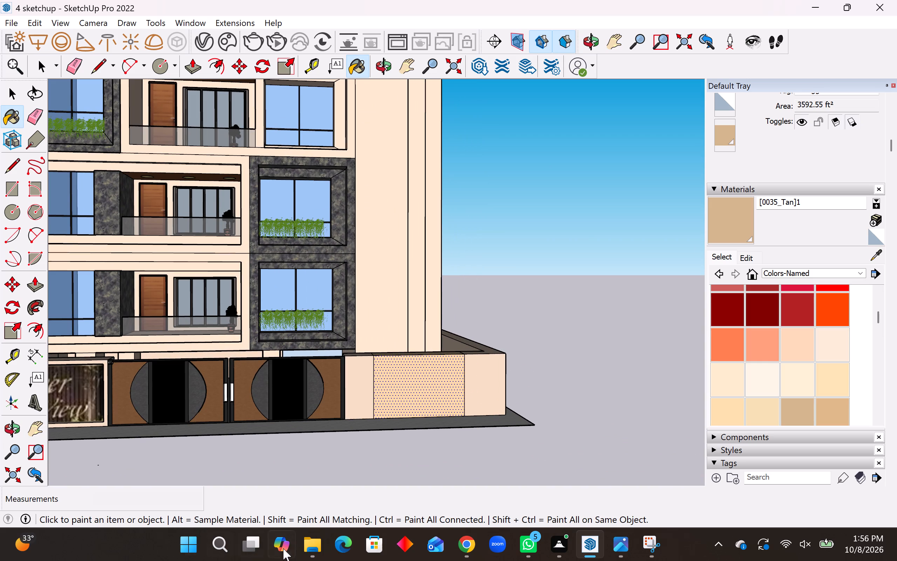
Switch to the reference photo 4.jpg and capture a rectangular snip of the #7 sign panel with Snipping Tool.
click(618, 545)
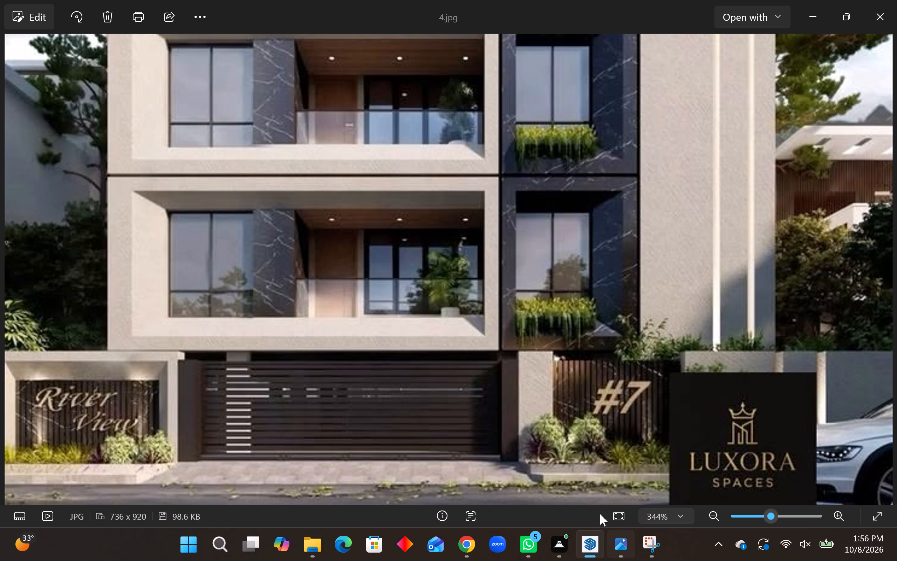
scroll(445, 412, down, 3)
scroll(643, 416, up, 1)
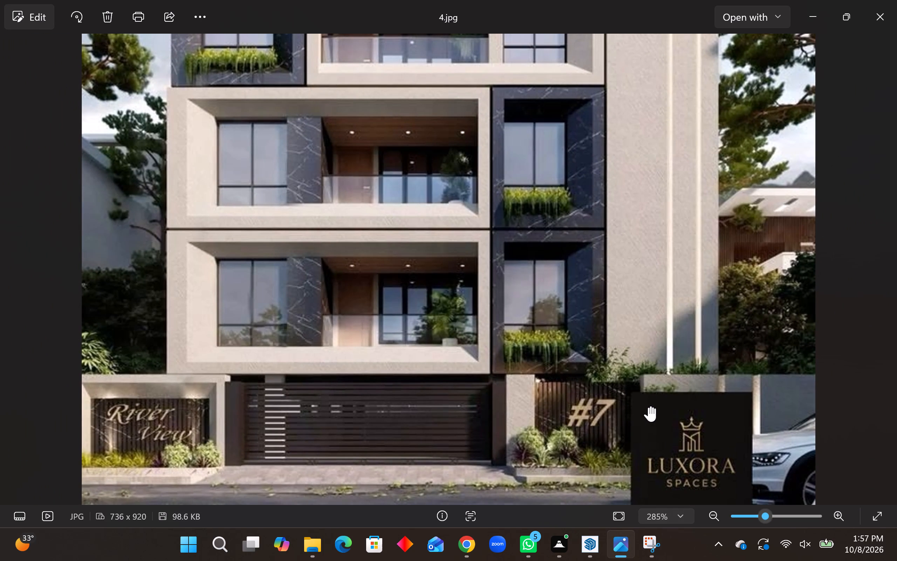
key(space)
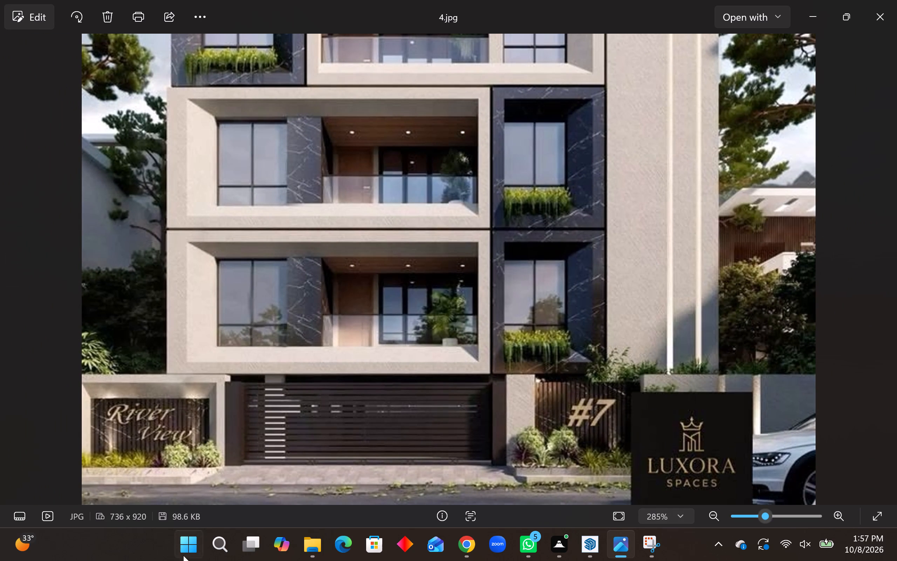
click(225, 548)
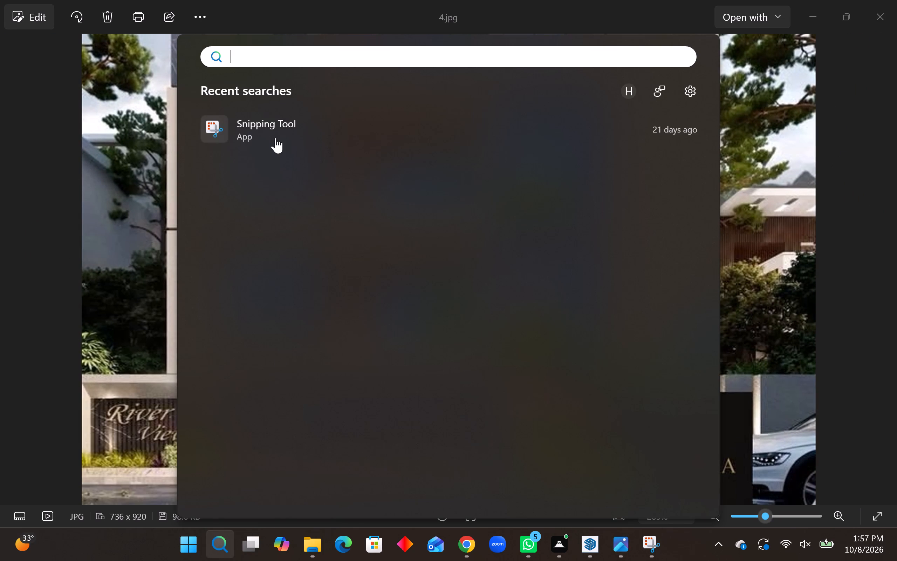
click(278, 135)
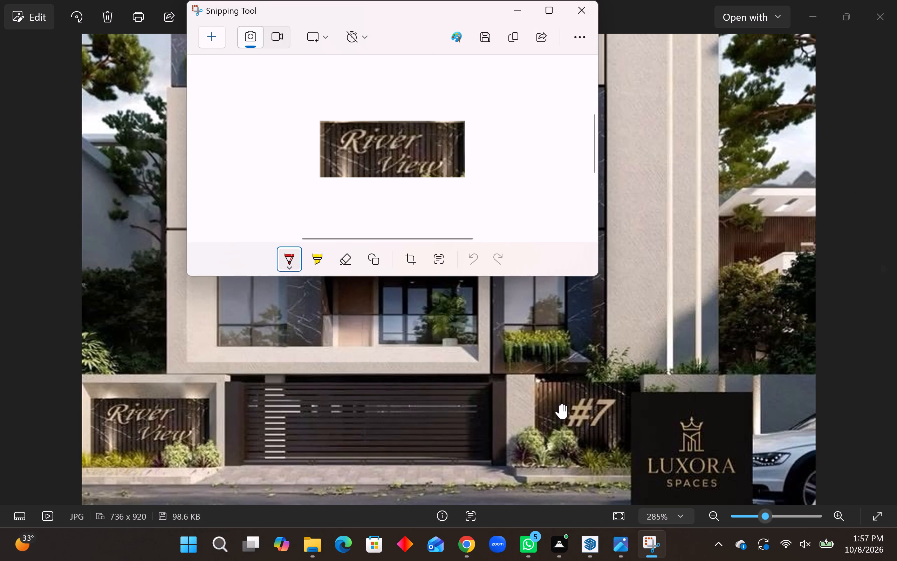
click(214, 31)
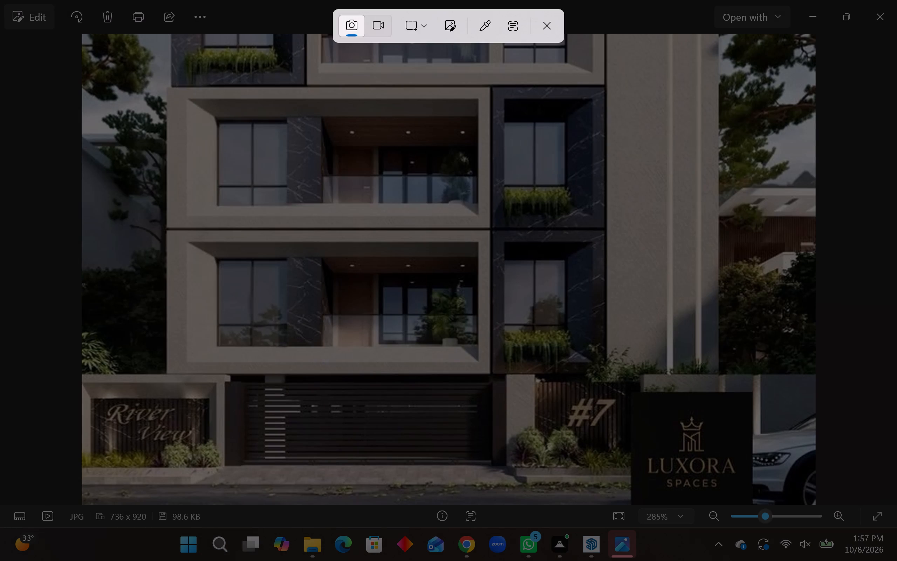
click(534, 382)
drag(536, 381, 635, 449)
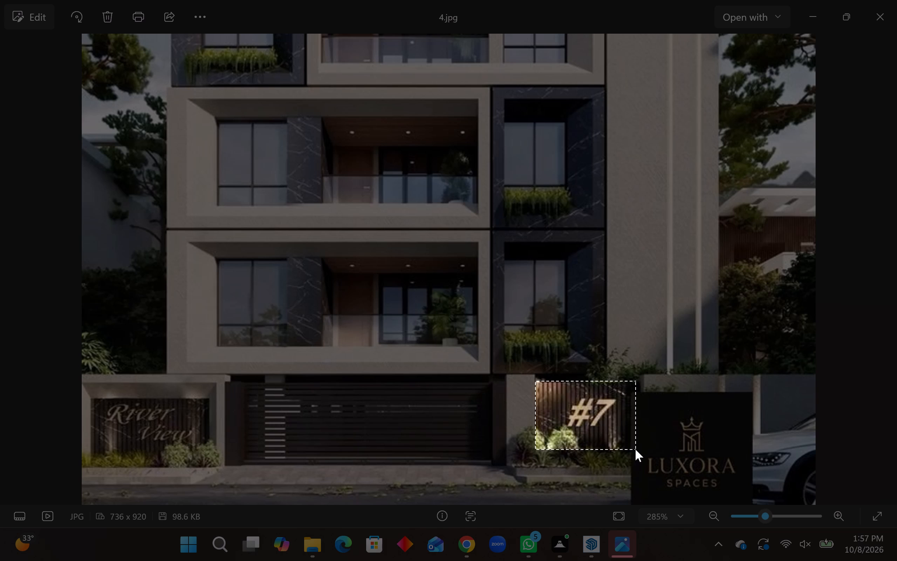
drag(635, 449, 631, 453)
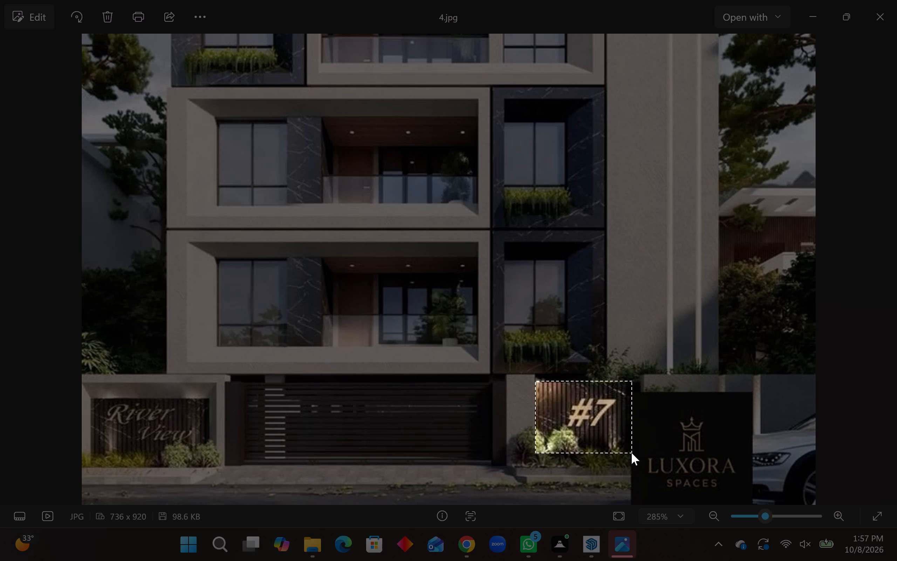
drag(631, 453, 630, 432)
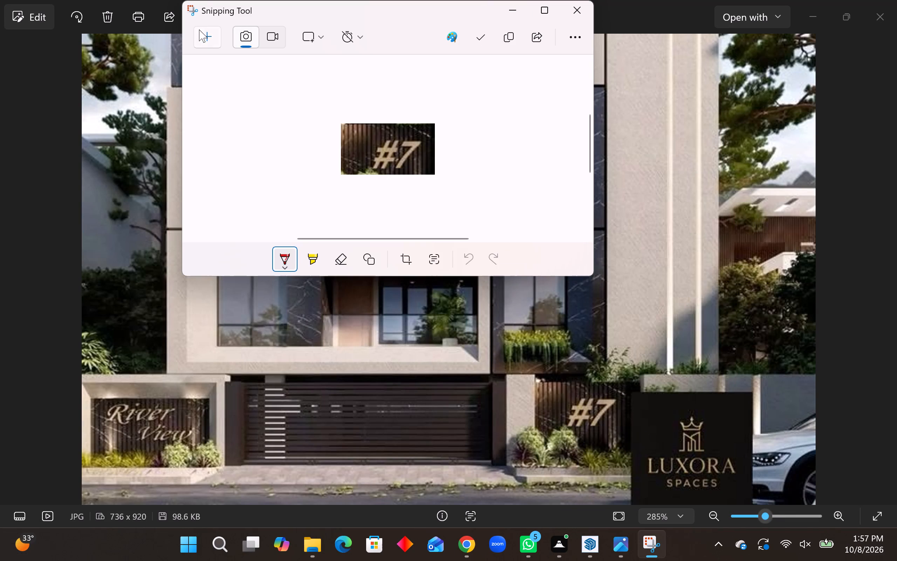
Save the #7 sign snip as a PNG in the Downloads folder.
click(486, 41)
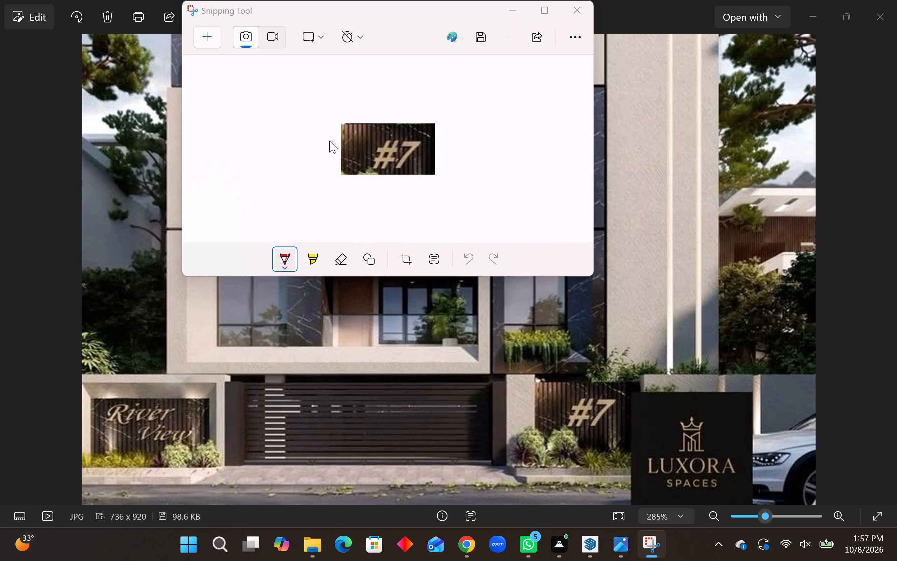
click(255, 111)
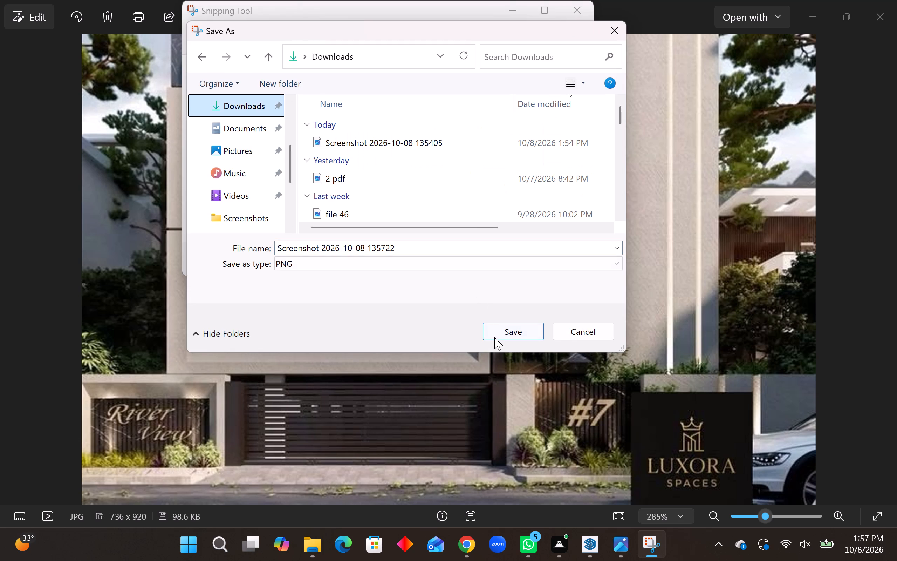
click(494, 337)
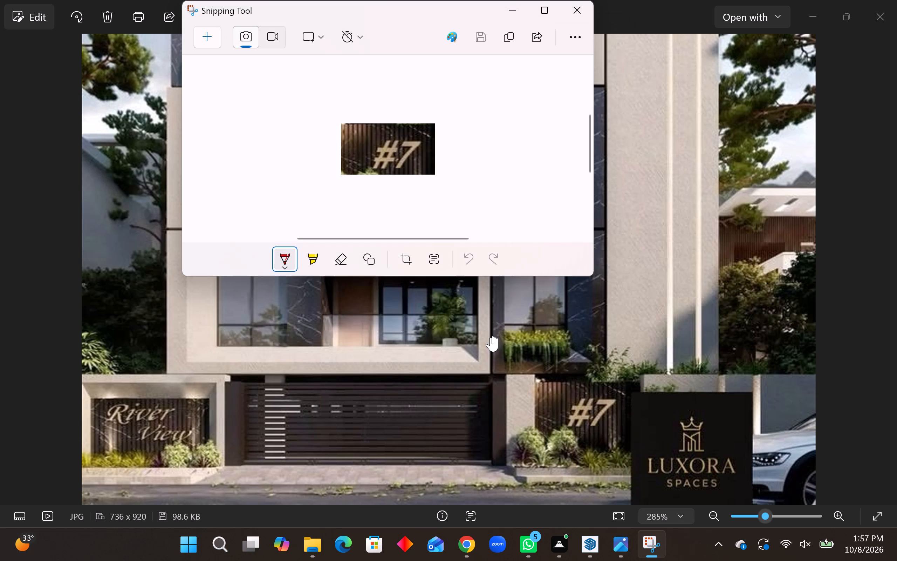
click(589, 552)
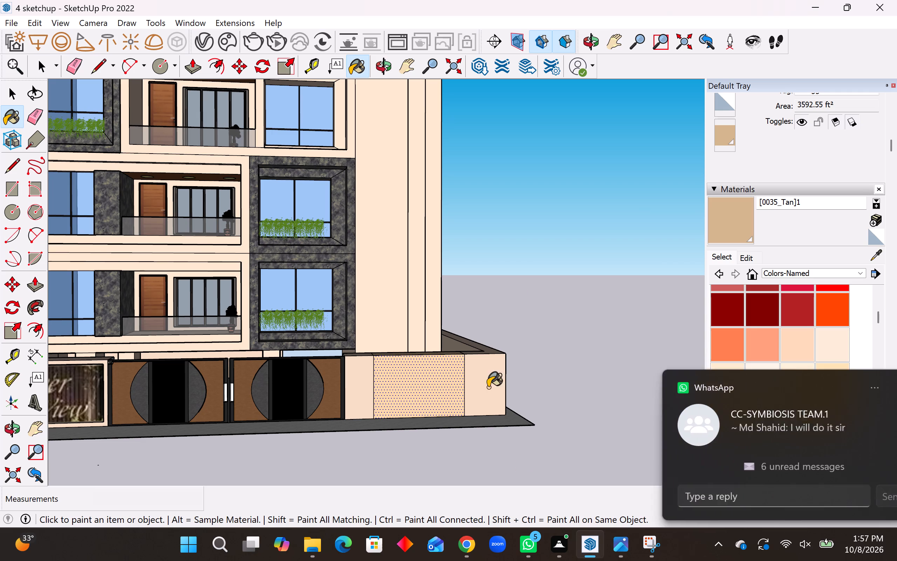
click(4, 19)
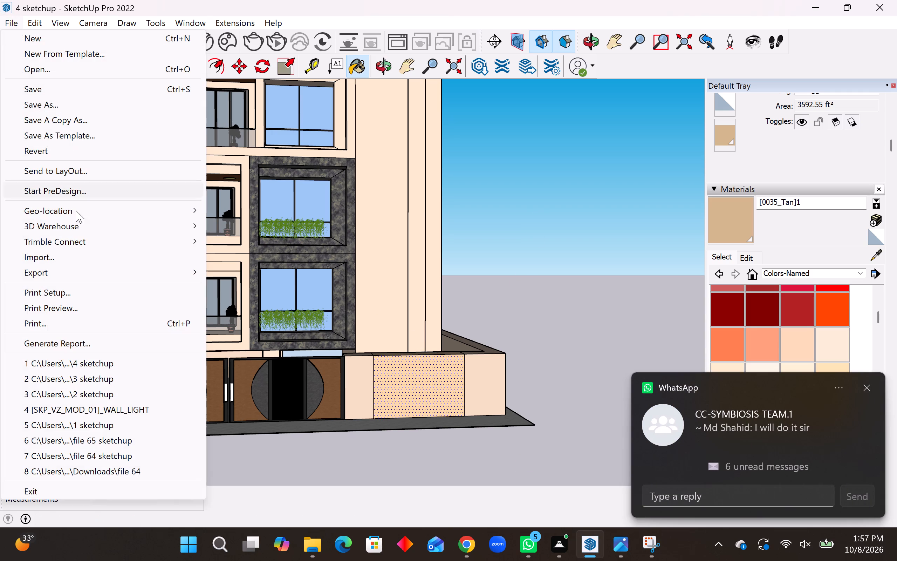
click(74, 255)
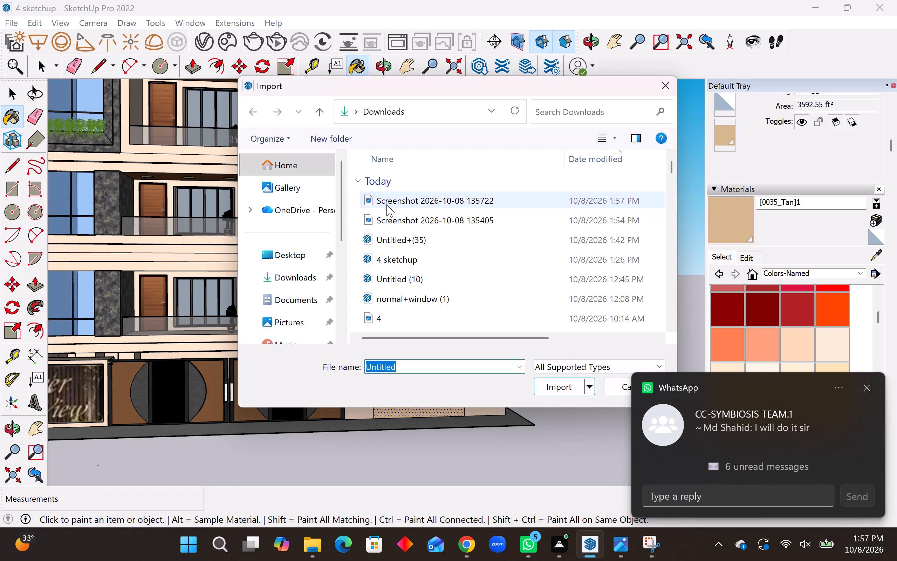
click(386, 203)
click(550, 438)
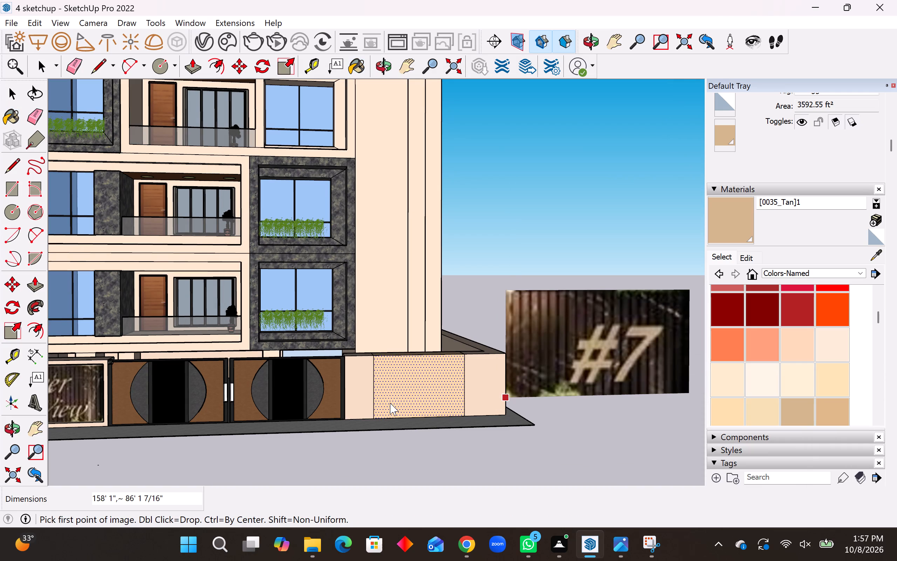
click(385, 404)
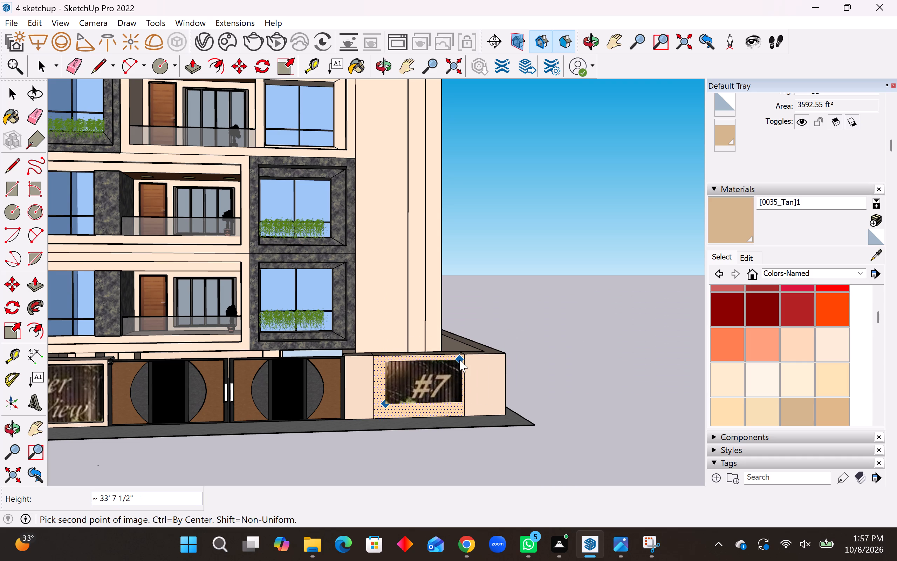
click(454, 359)
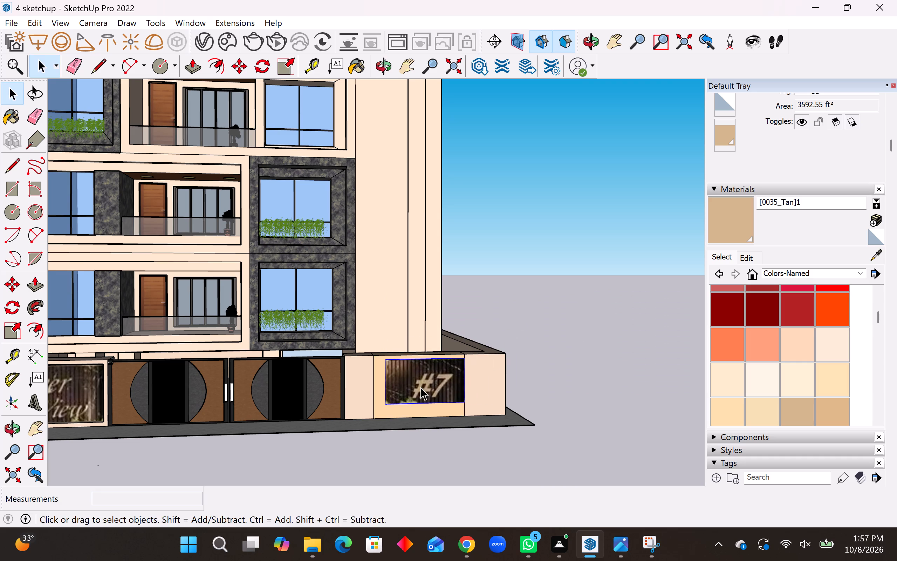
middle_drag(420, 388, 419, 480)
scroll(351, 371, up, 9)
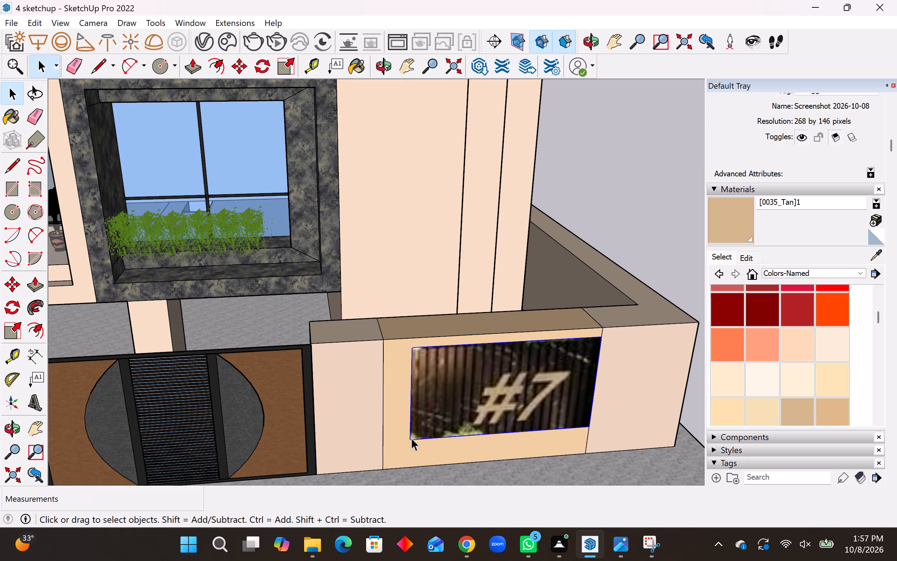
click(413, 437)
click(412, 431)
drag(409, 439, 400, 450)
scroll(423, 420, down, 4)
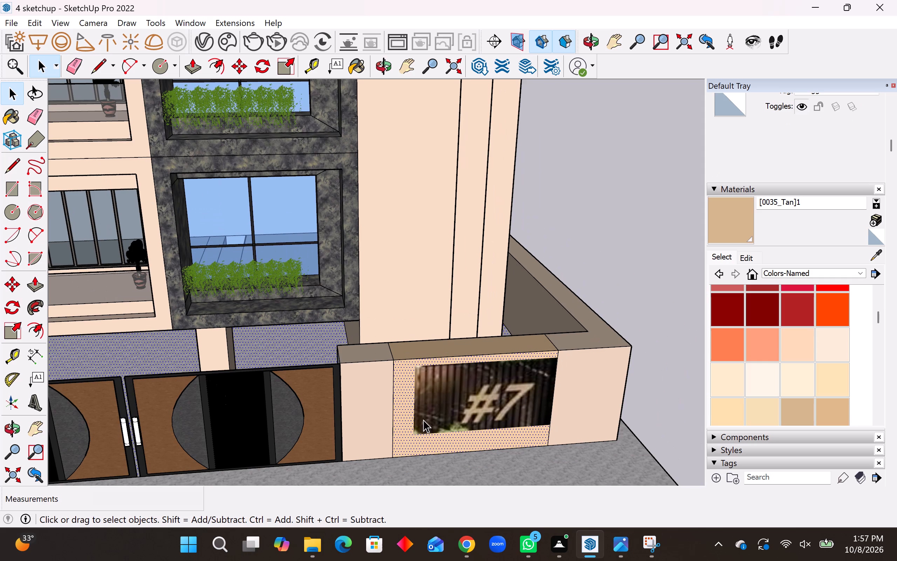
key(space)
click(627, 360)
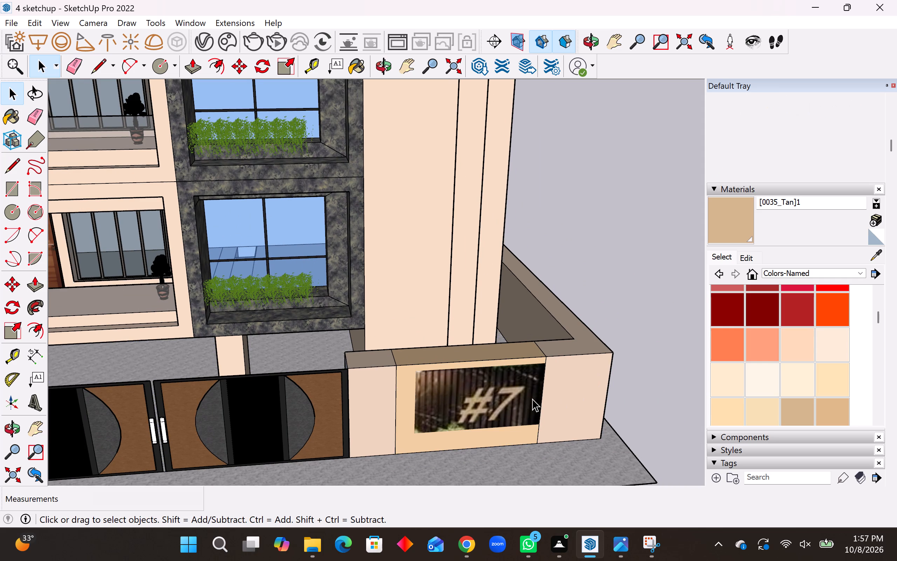
Scale the #7 image's width by about 1.15 toward the gates to reach the tan panel's side edge.
click(532, 399)
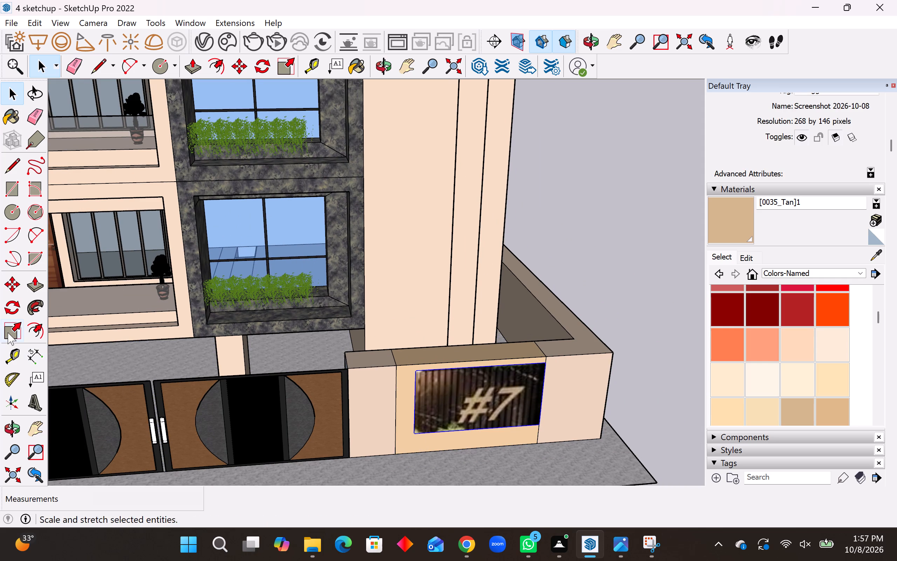
click(8, 332)
scroll(406, 402, up, 2)
click(414, 402)
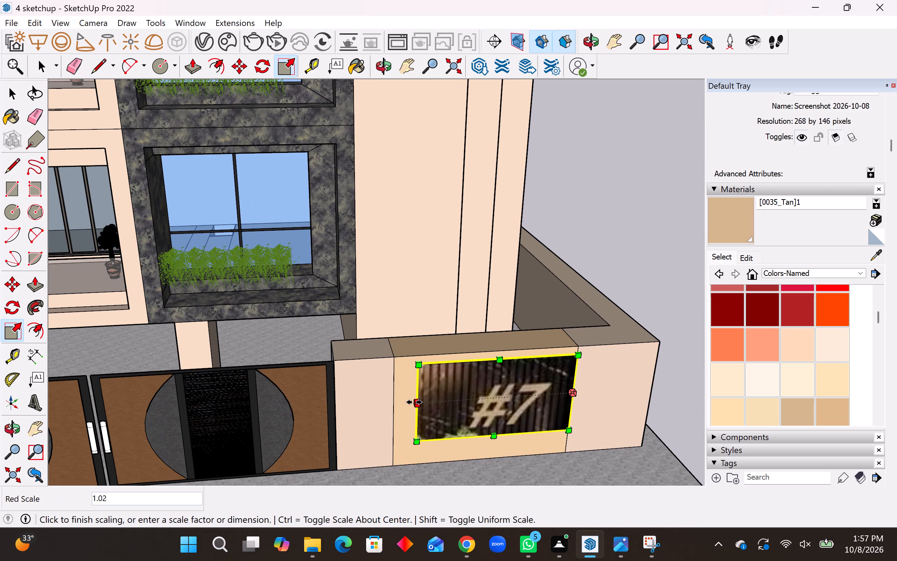
click(397, 406)
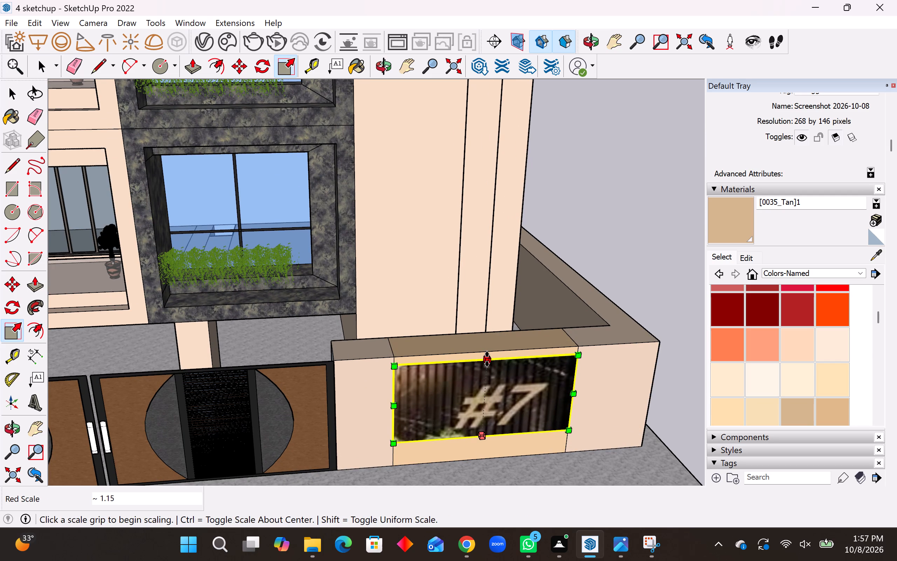
Scale the #7 image's height by about 1.10 up to the panel's top edge, extend it down to the wall base, and deselect it.
click(487, 359)
click(487, 355)
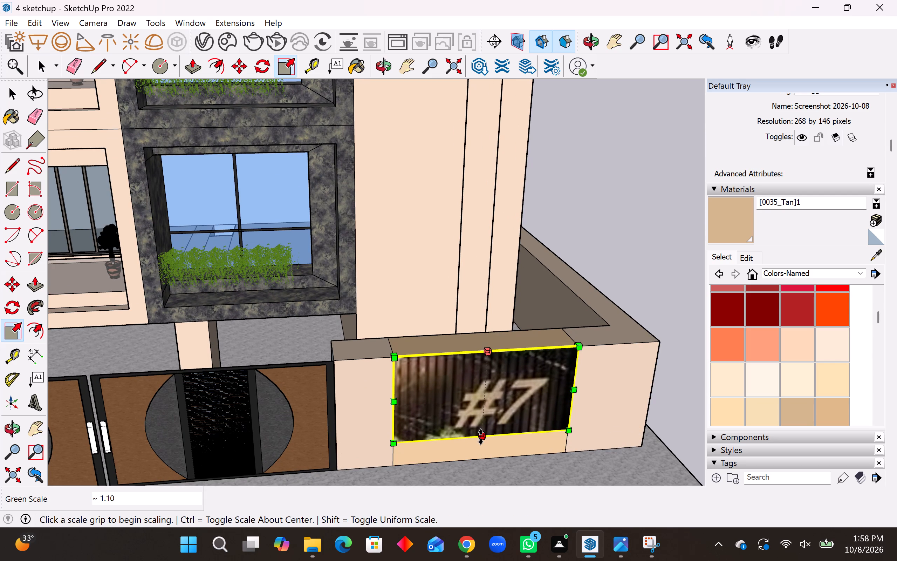
click(481, 437)
click(481, 458)
key(space)
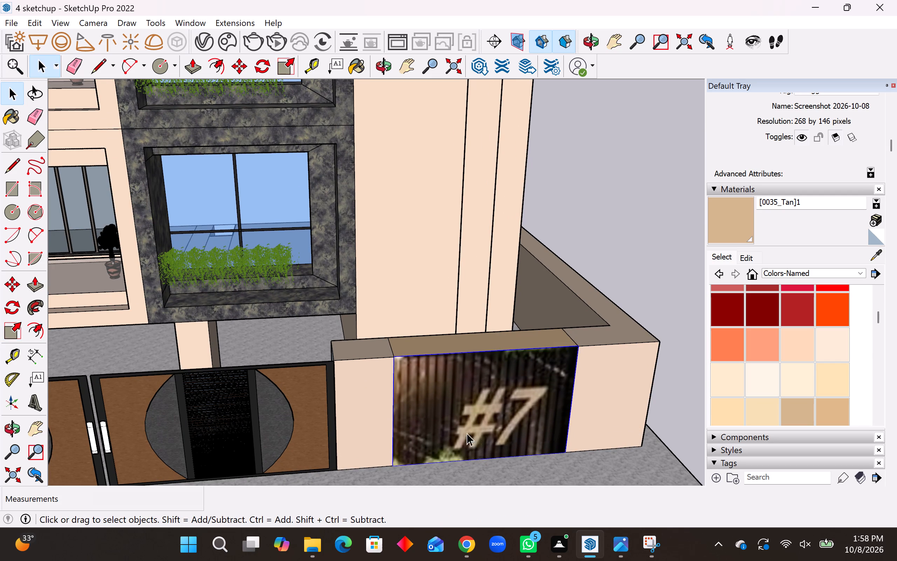
scroll(439, 401, down, 7)
click(619, 236)
Examine the building's whole front elevation, from the top-floor balcony to the boundary wall with both sign images.
middle_drag(546, 288, 511, 198)
scroll(640, 275, down, 3)
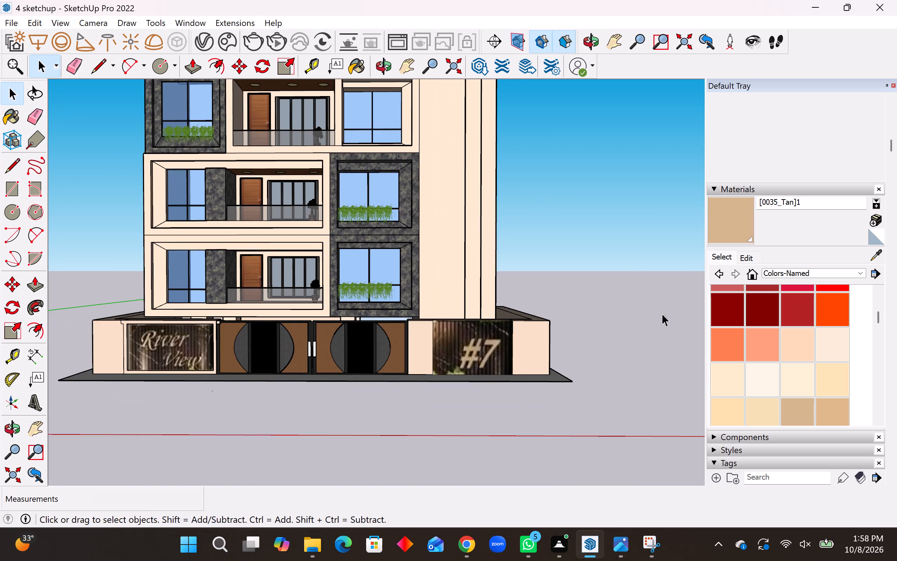
scroll(662, 313, down, 5)
scroll(536, 455, down, 7)
scroll(675, 202, up, 3)
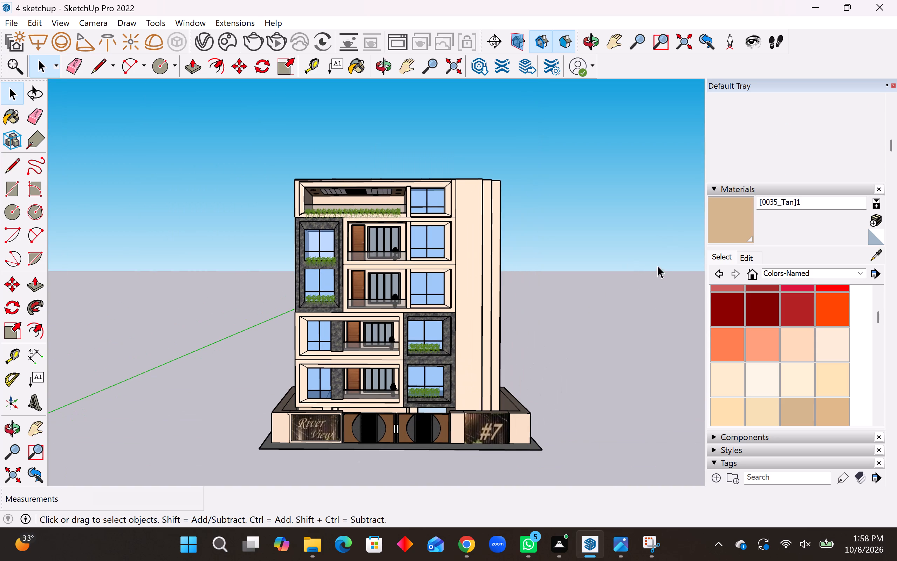
middle_drag(655, 273, 650, 255)
scroll(359, 268, up, 1)
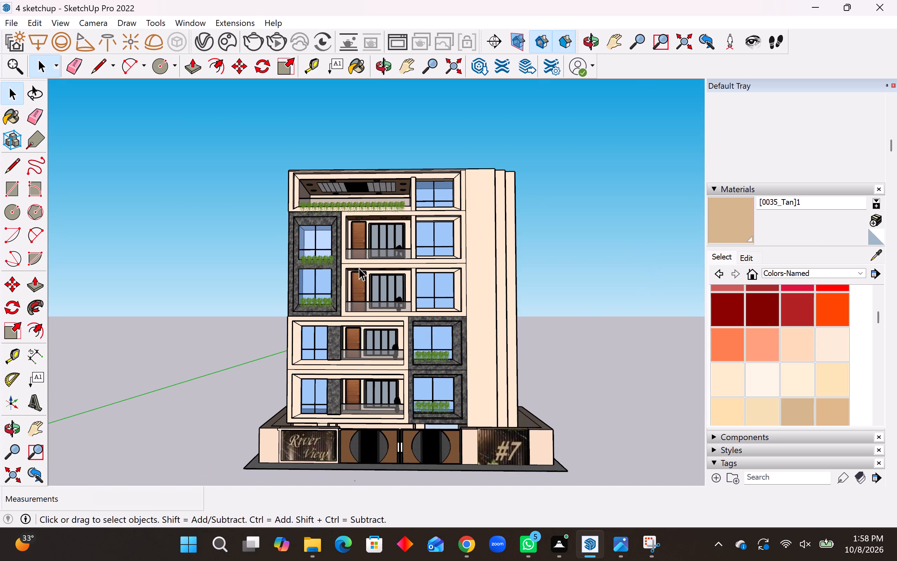
middle_drag(378, 262, 389, 258)
scroll(382, 256, up, 1)
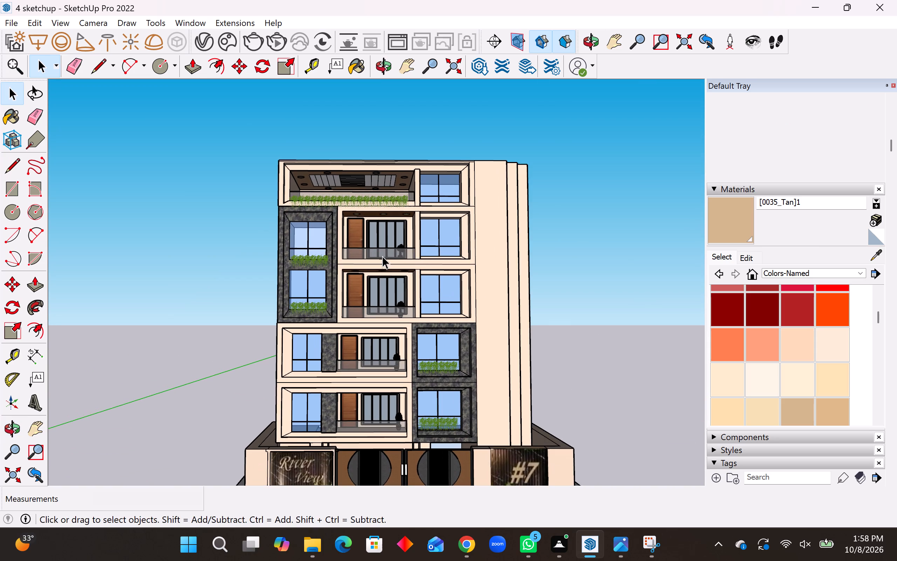
scroll(382, 256, down, 1)
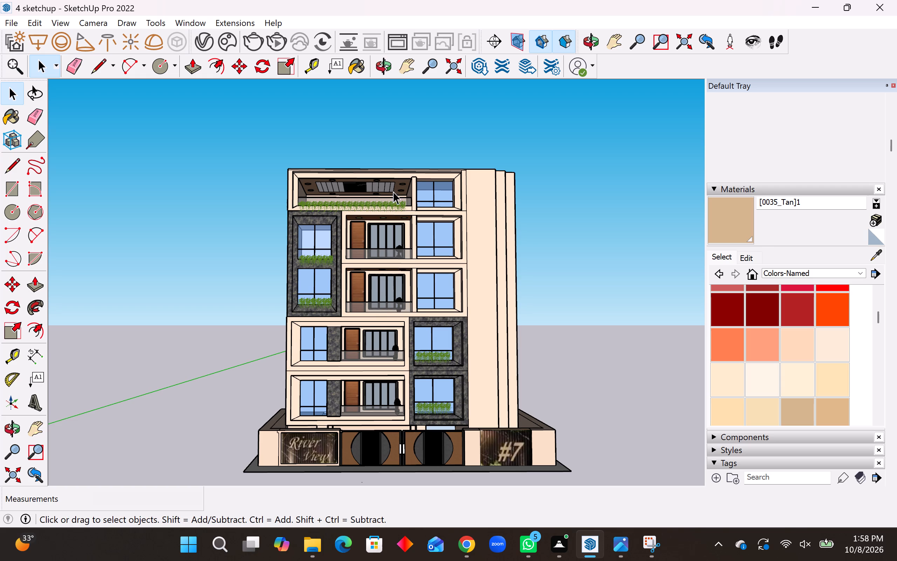
middle_drag(393, 191, 393, 213)
scroll(393, 191, down, 1)
scroll(377, 207, up, 2)
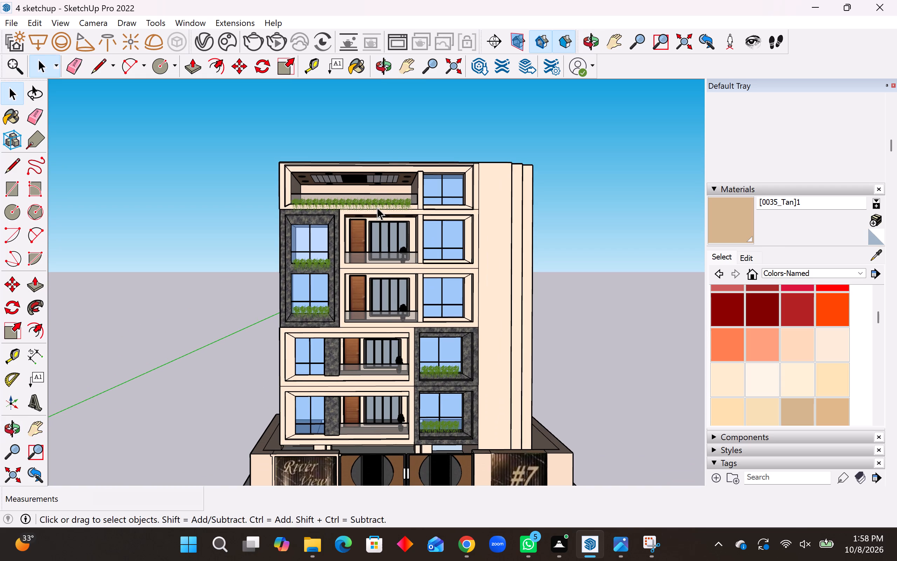
scroll(386, 153, down, 3)
scroll(373, 300, up, 3)
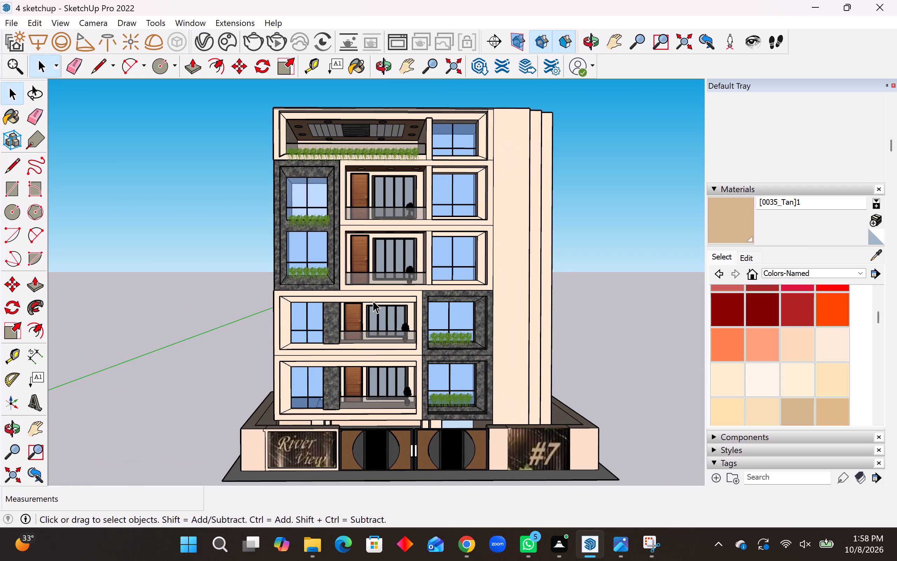
scroll(373, 300, up, 1)
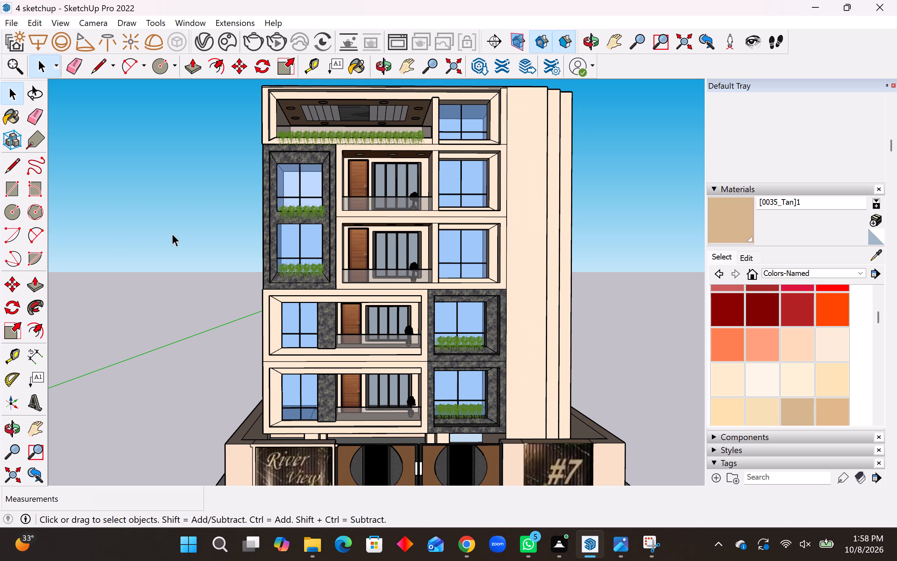
scroll(331, 210, down, 1)
scroll(350, 349, up, 1)
scroll(350, 349, down, 1)
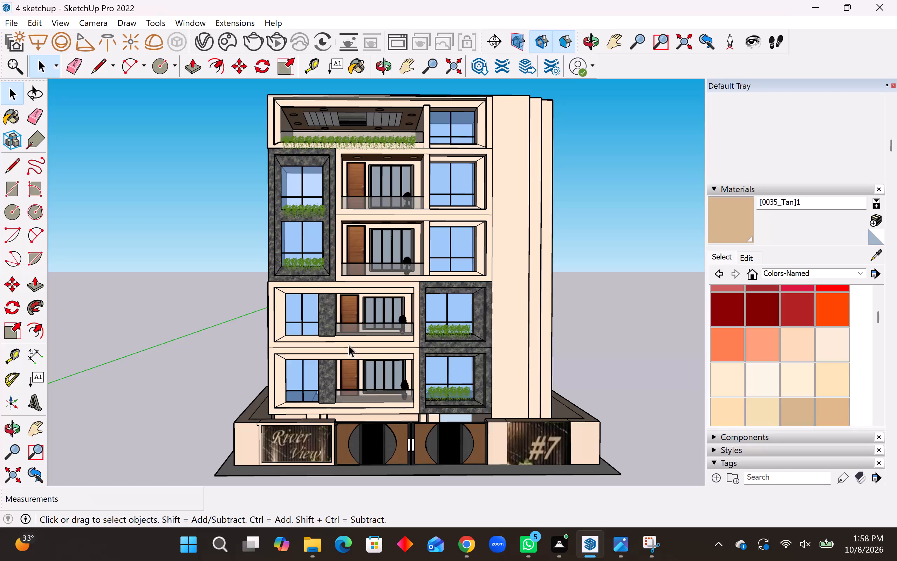
scroll(341, 321, up, 1)
scroll(341, 335, down, 1)
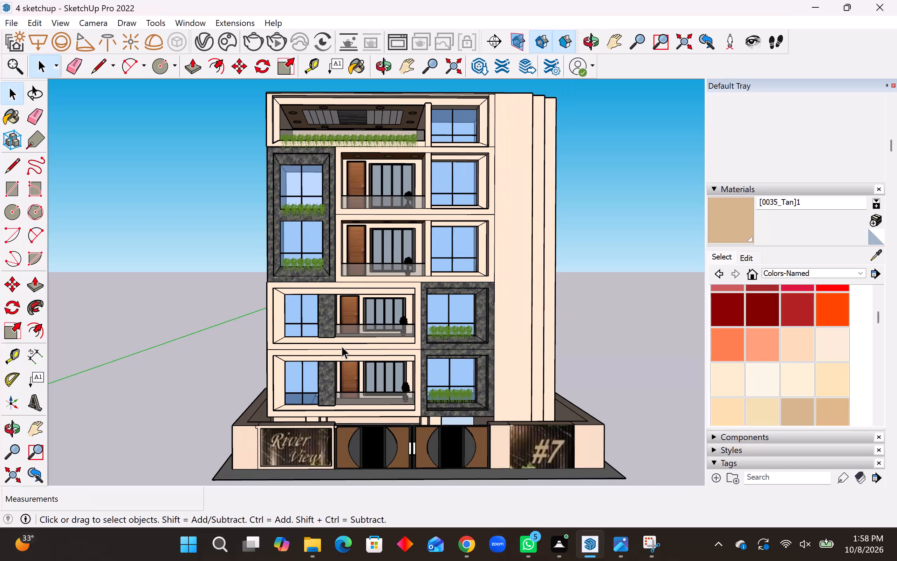
scroll(342, 346, up, 1)
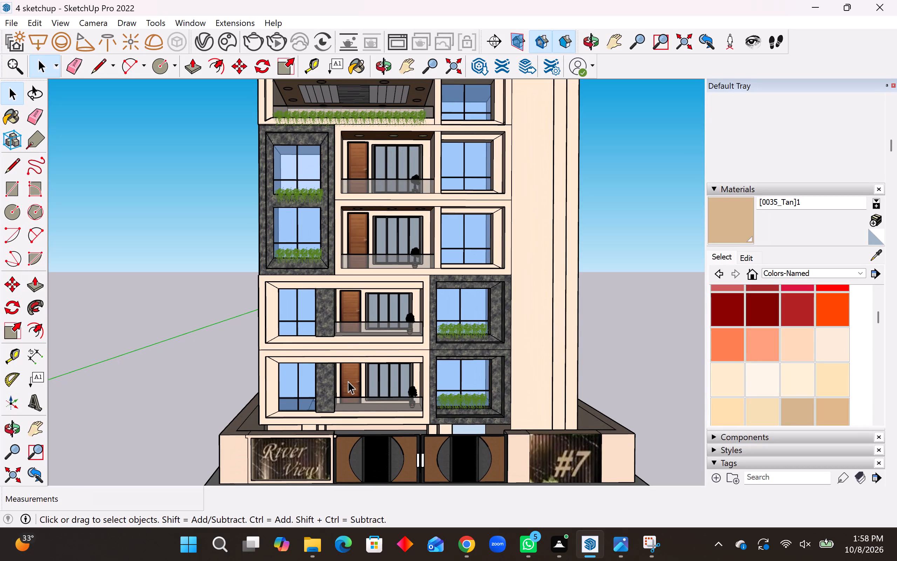
scroll(351, 405, down, 1)
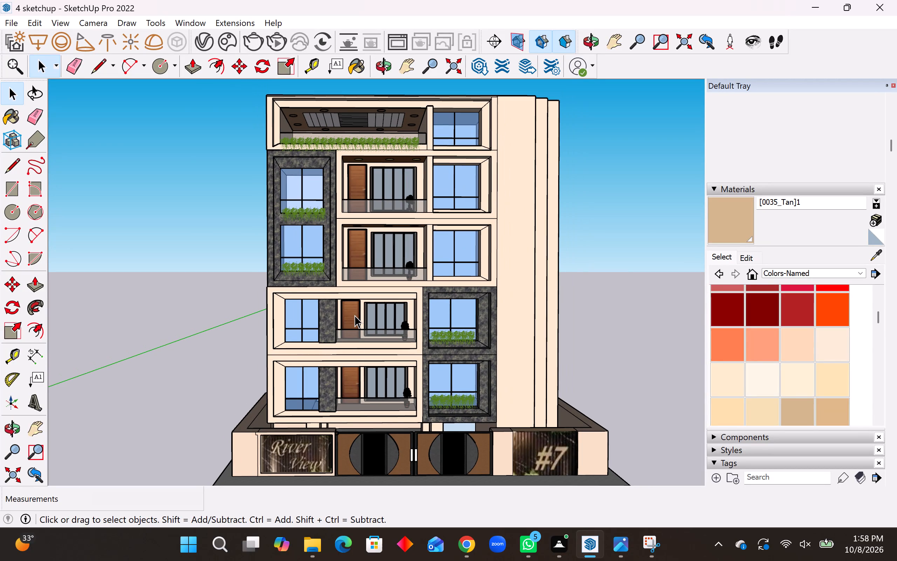
scroll(355, 330, up, 1)
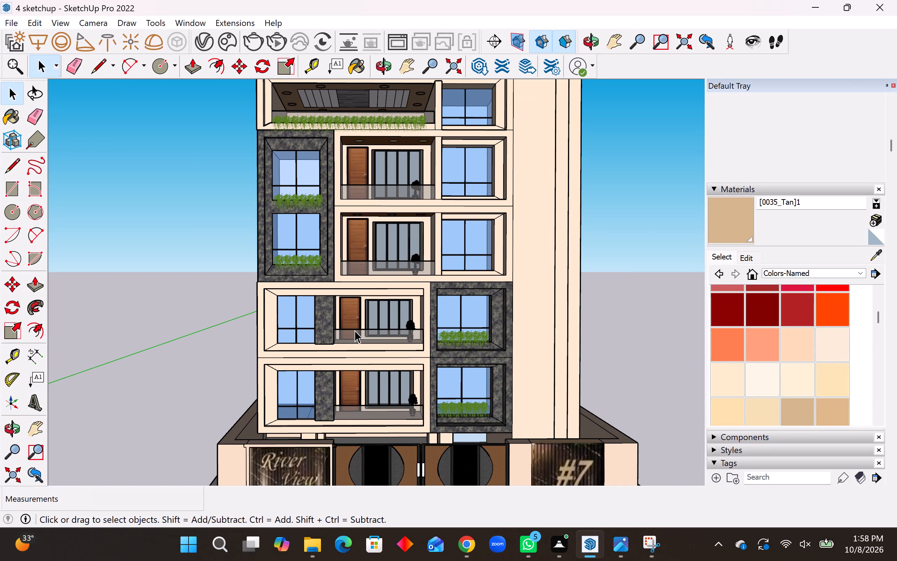
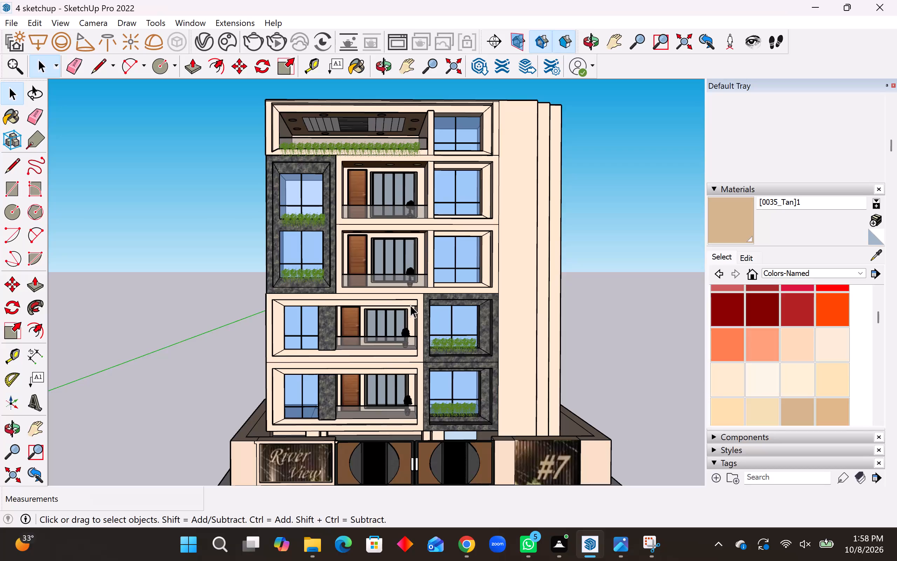
Save the finished building model with its whole front elevation and both boundary wall signs in view.
scroll(410, 305, down, 1)
scroll(408, 322, up, 1)
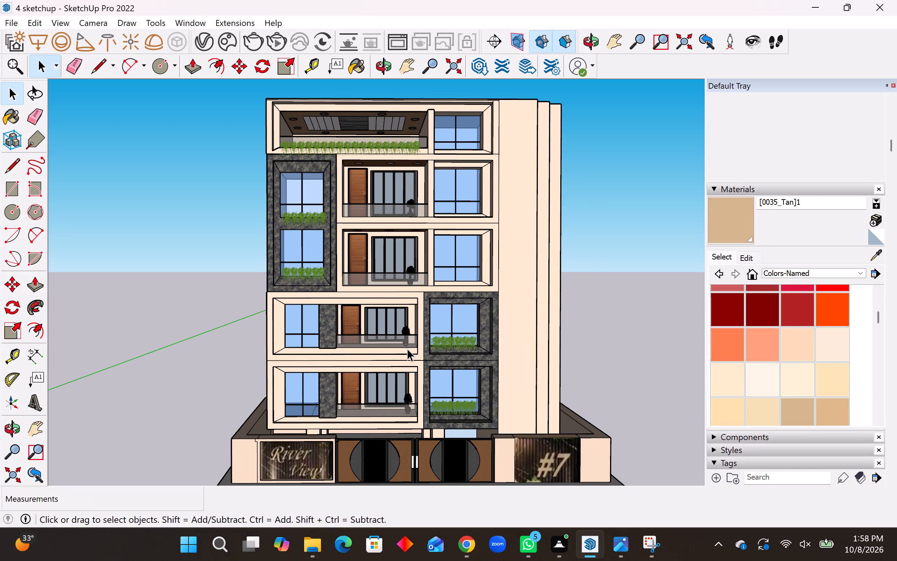
scroll(407, 381, up, 1)
scroll(407, 382, down, 1)
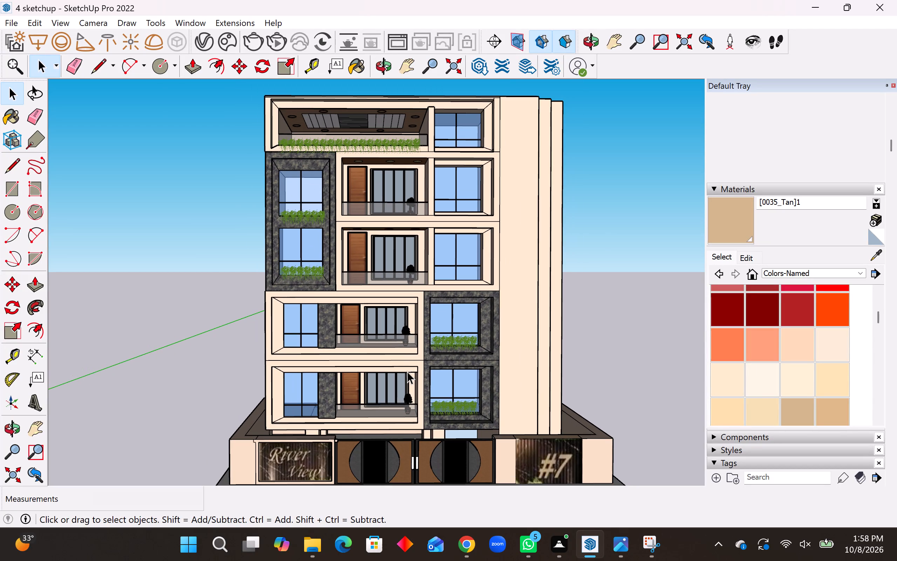
middle_click(406, 371)
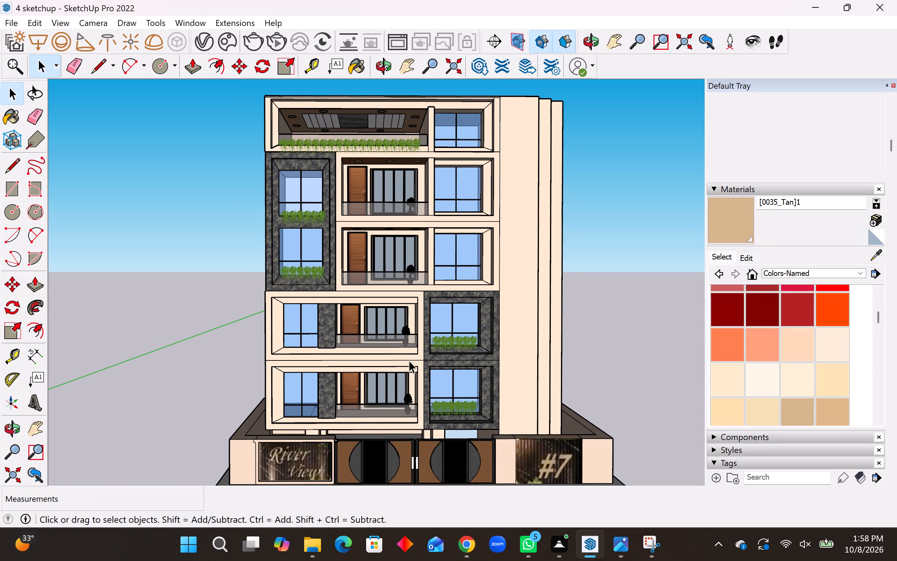
scroll(414, 345, down, 1)
scroll(411, 411, up, 1)
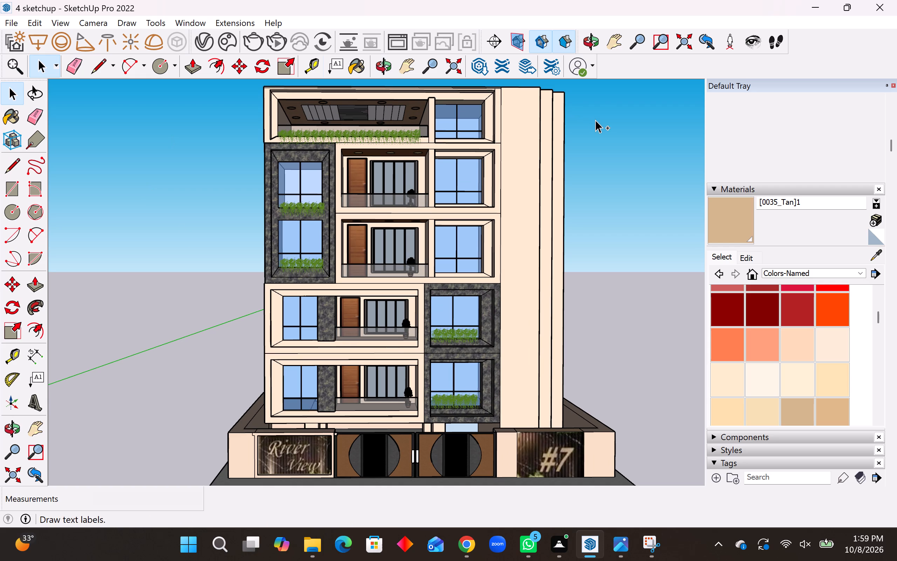
key(ctrl+s)
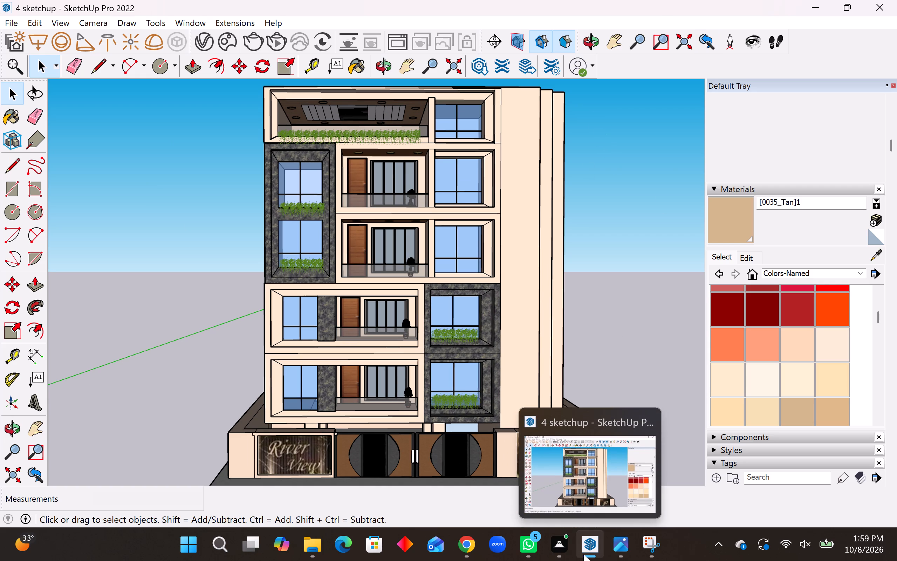
Export the front elevation view as a 2D graphic PDF file named 4 pdf in the Downloads folder.
click(8, 25)
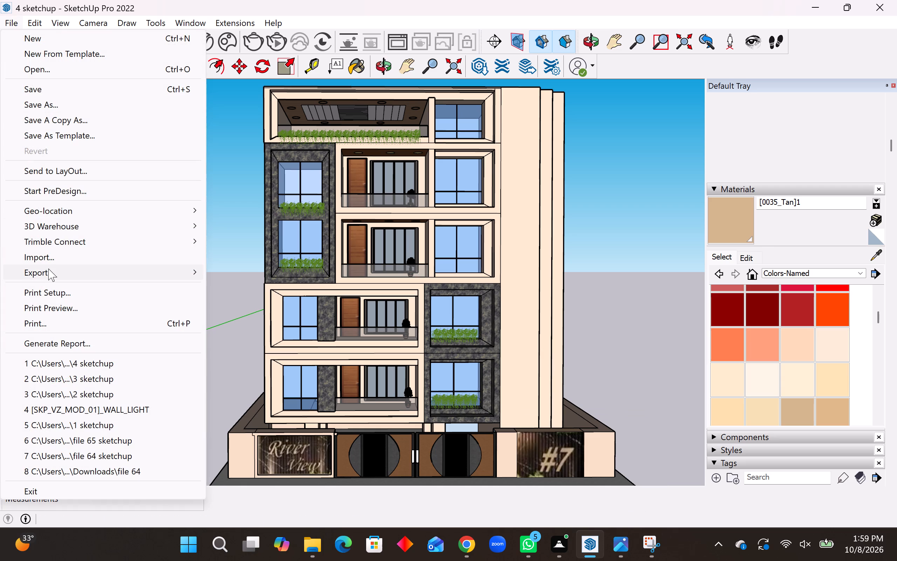
click(48, 269)
click(251, 289)
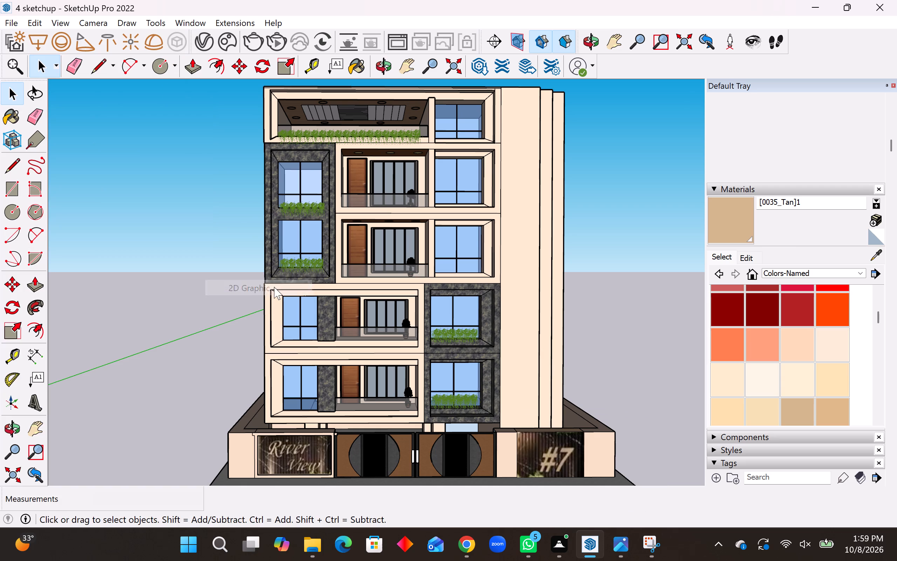
click(381, 302)
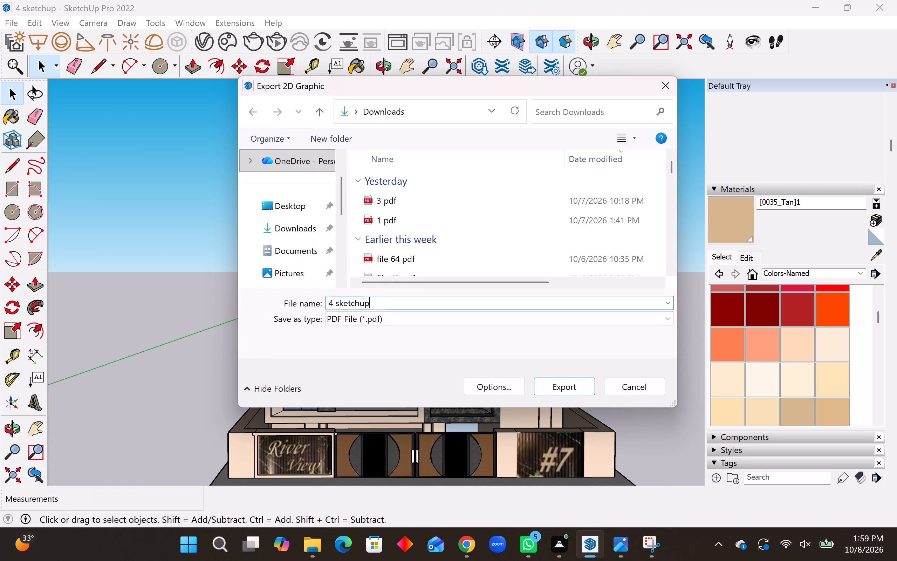
drag(381, 302, 337, 304)
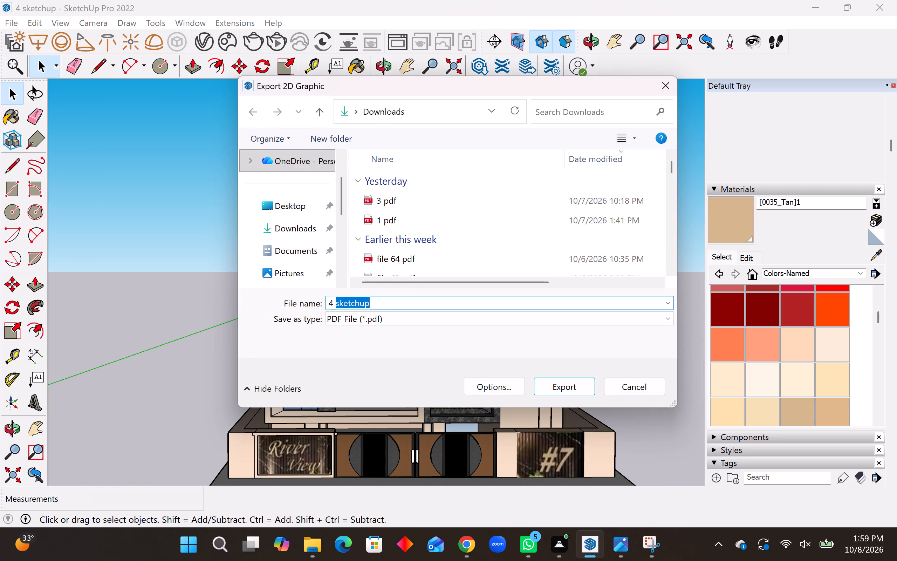
text(pdf)
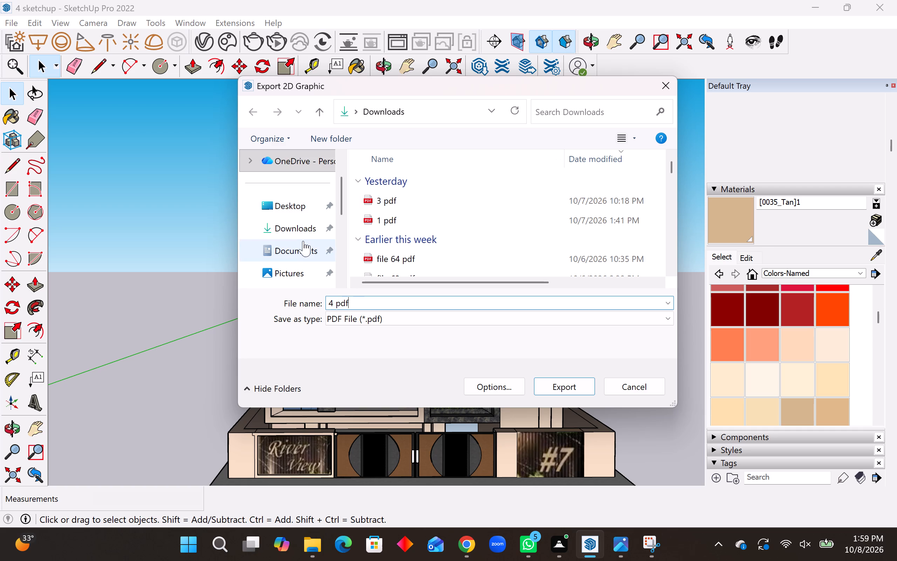
click(305, 236)
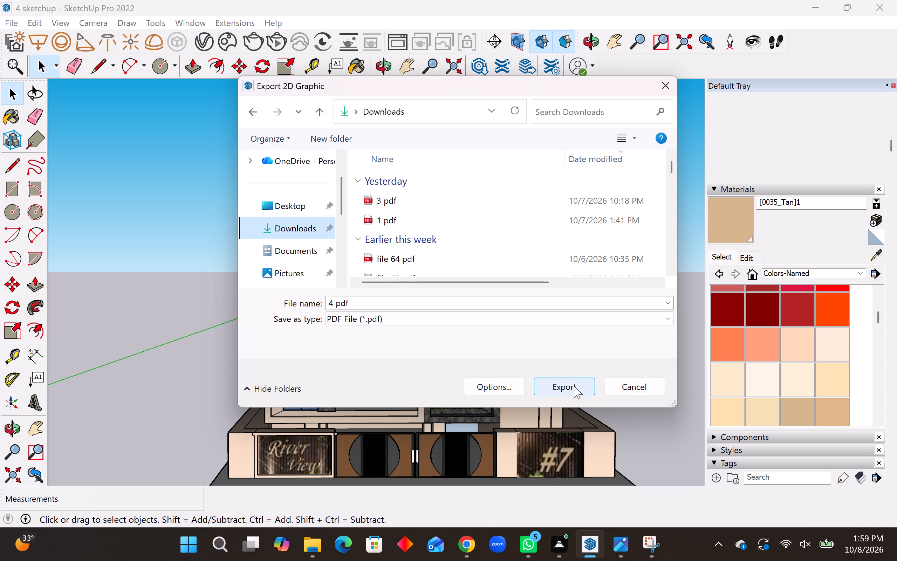
click(574, 386)
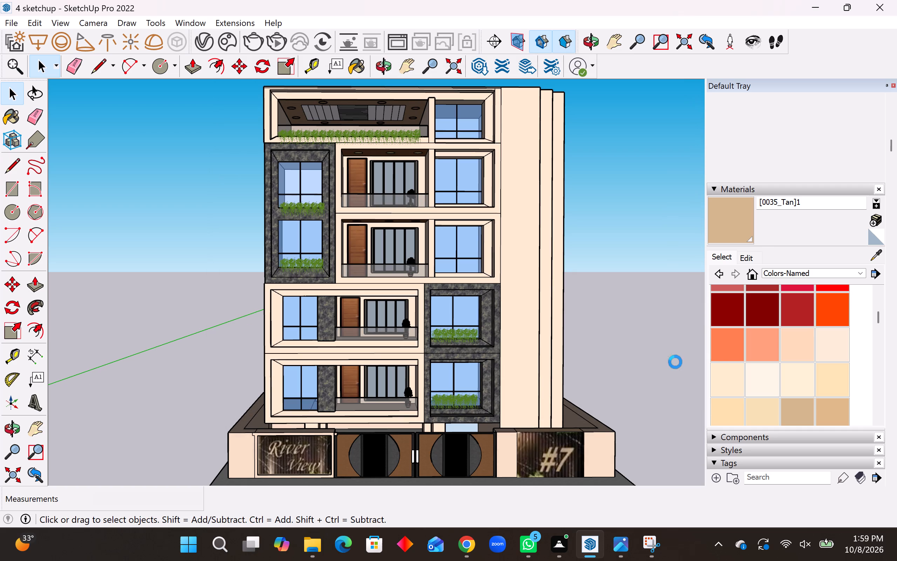
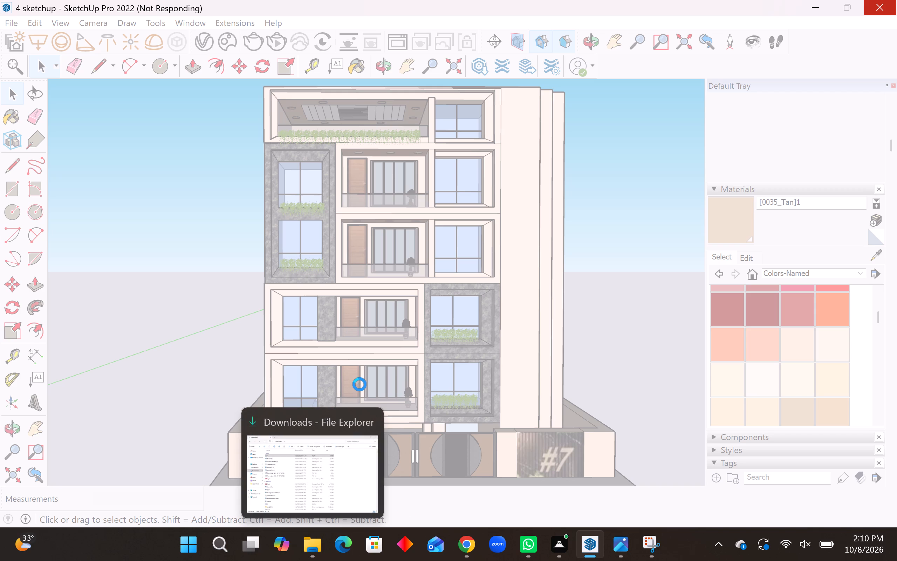
Switch to File Explorer and check the Downloads folder for the exported 4 pdf file.
click(314, 541)
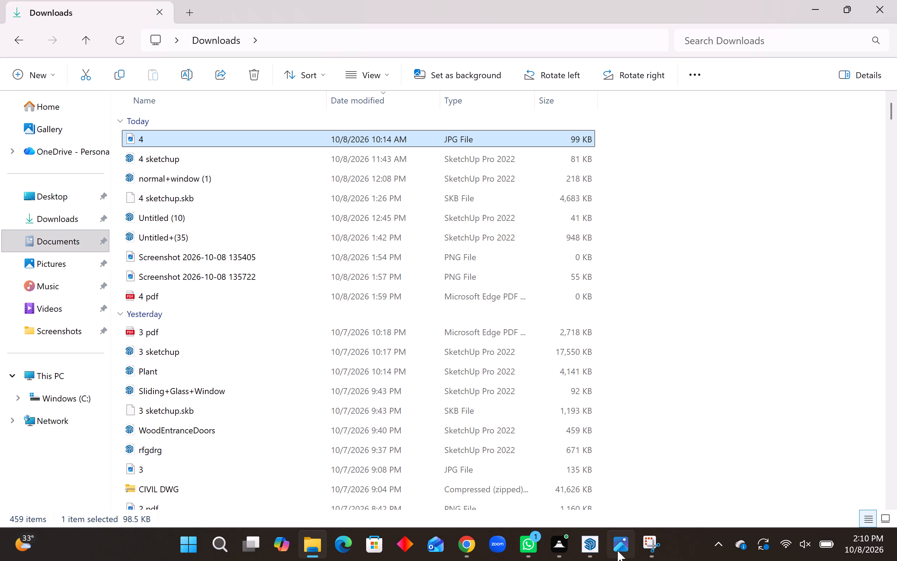
Return to SketchUp and choose to wait for the program to respond rather than closing it during the PDF export.
click(586, 553)
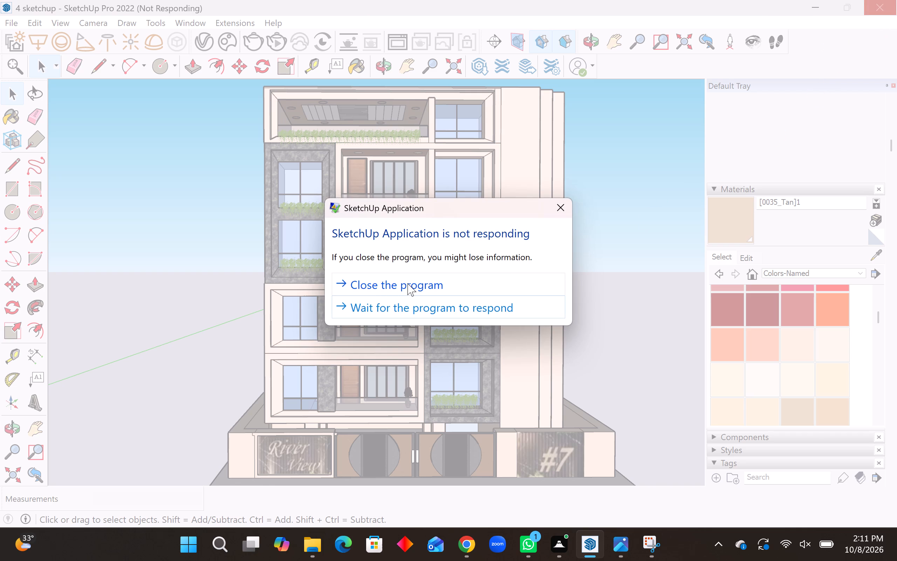
click(412, 312)
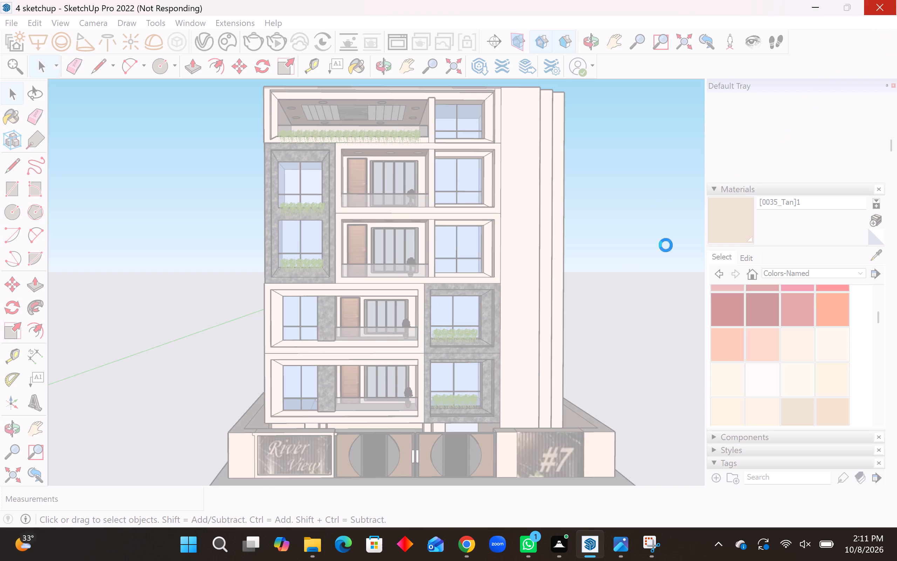
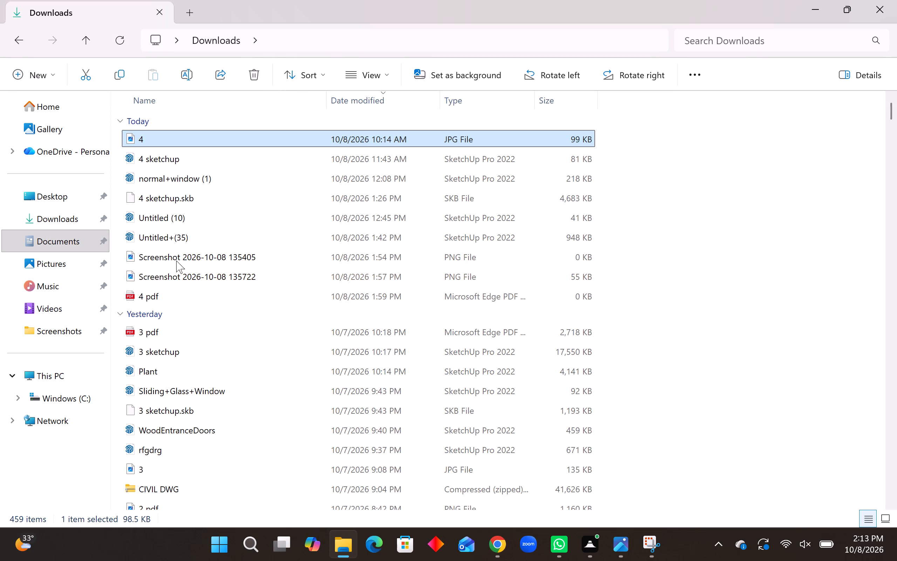
Open the 4 pdf file in Downloads to check the export, refresh it once, and close the viewer.
click(170, 293)
click(170, 293)
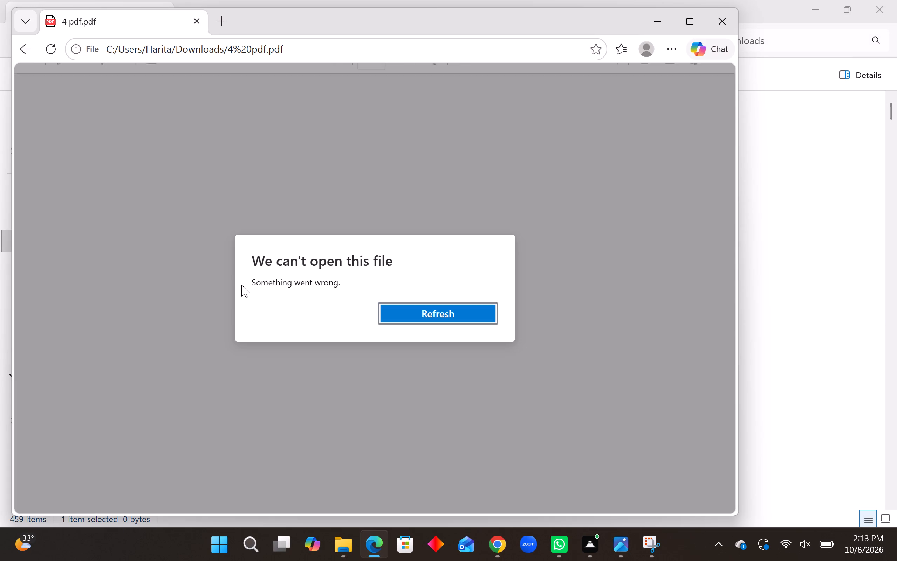
click(399, 318)
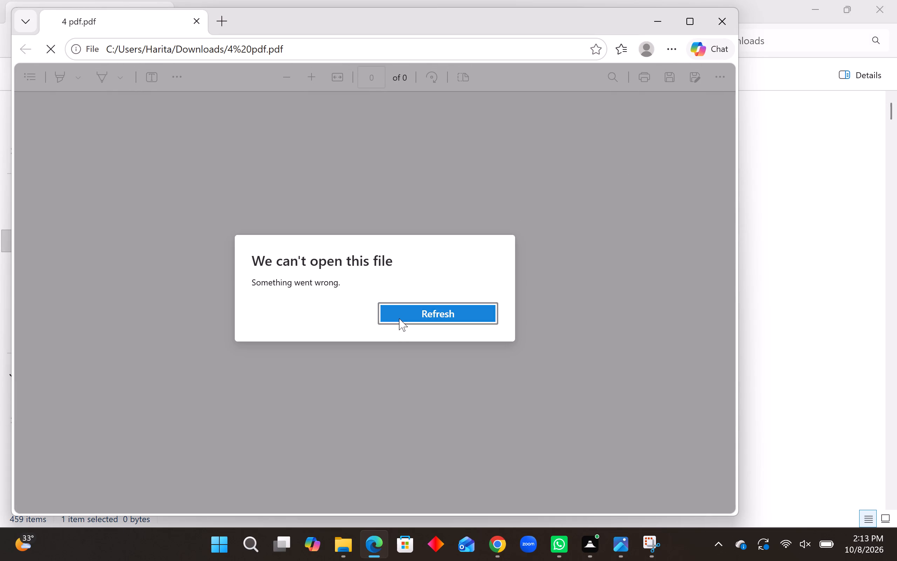
click(729, 10)
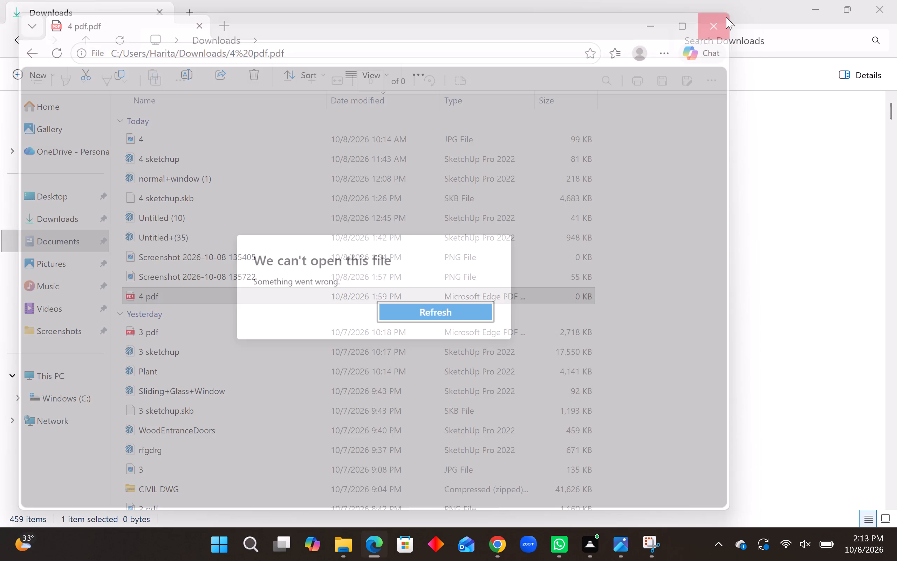
Delete the 4 pdf file from the Downloads folder.
right_click(203, 296)
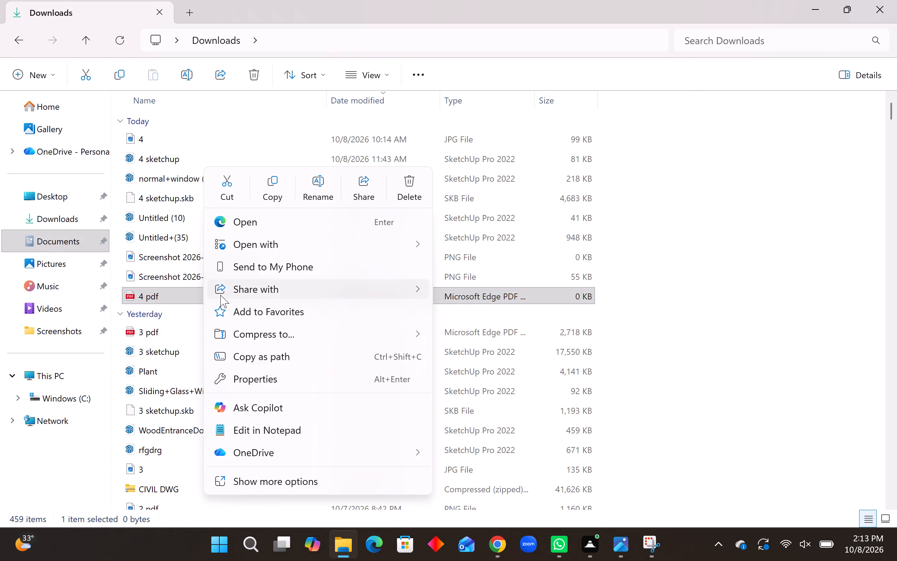
click(403, 190)
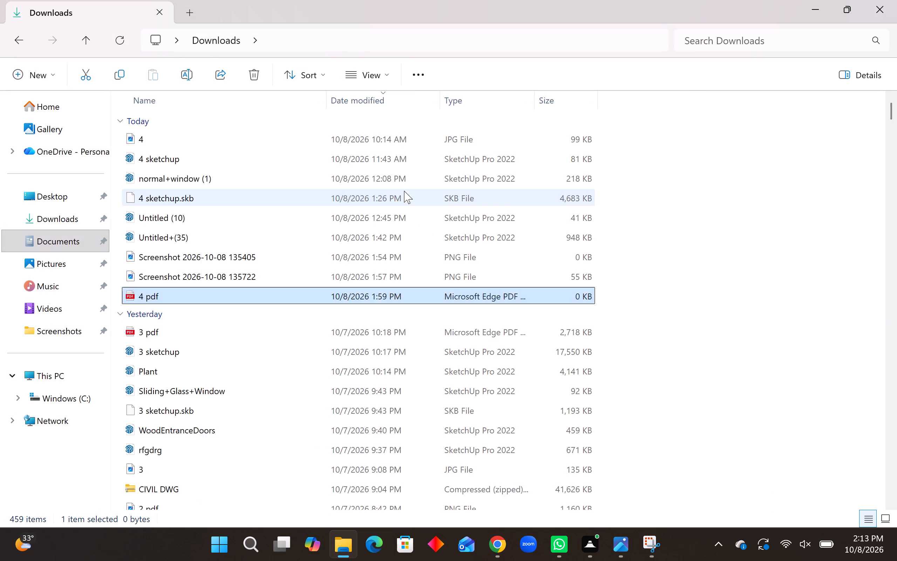
Open the 4 sketchup model from Downloads in SketchUp.
double_click(169, 158)
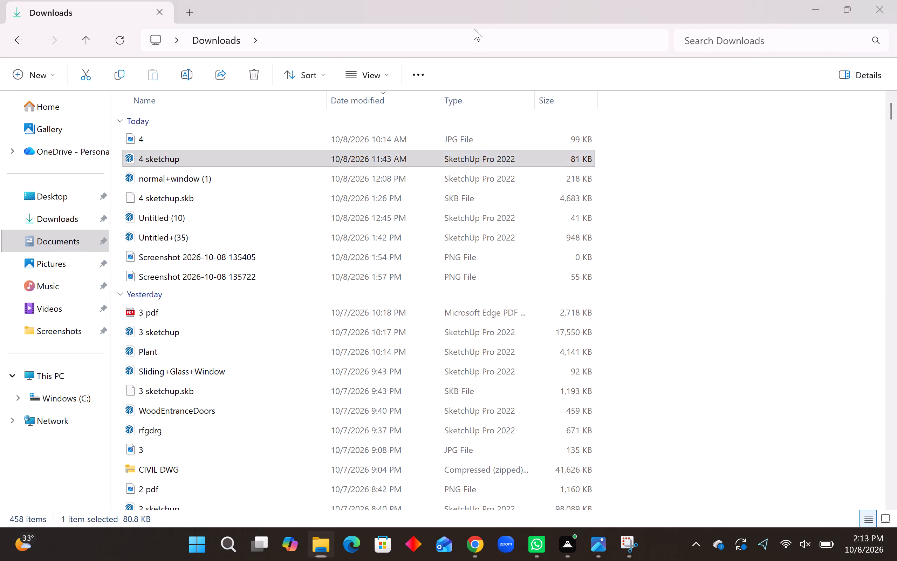
click(732, 119)
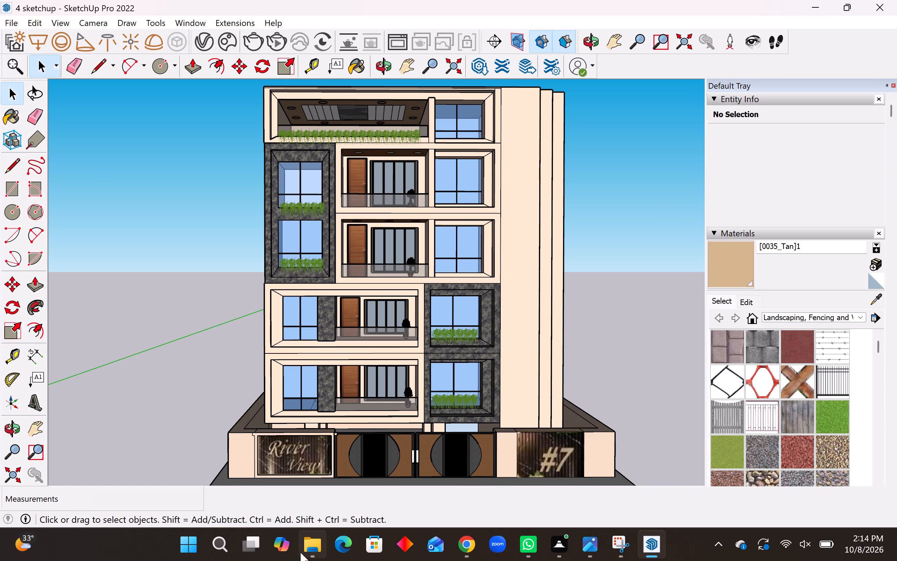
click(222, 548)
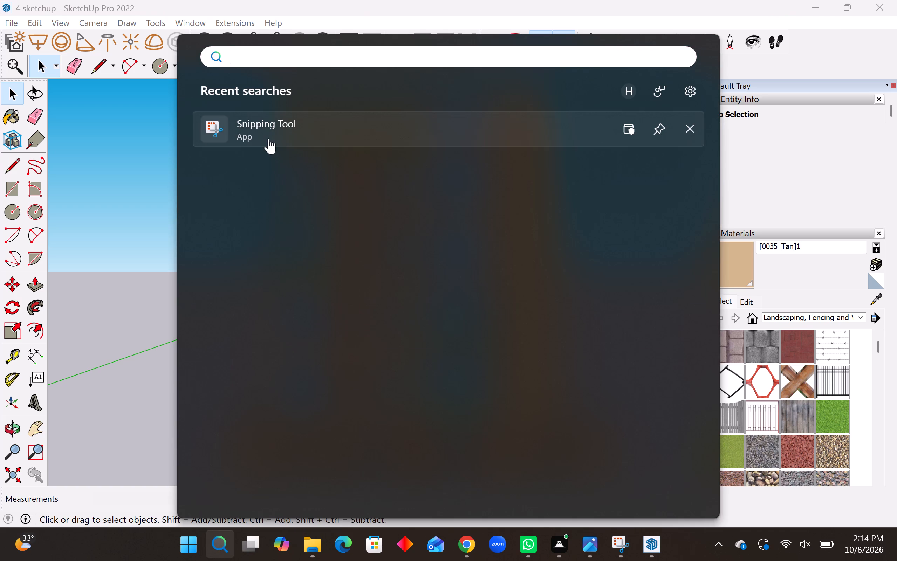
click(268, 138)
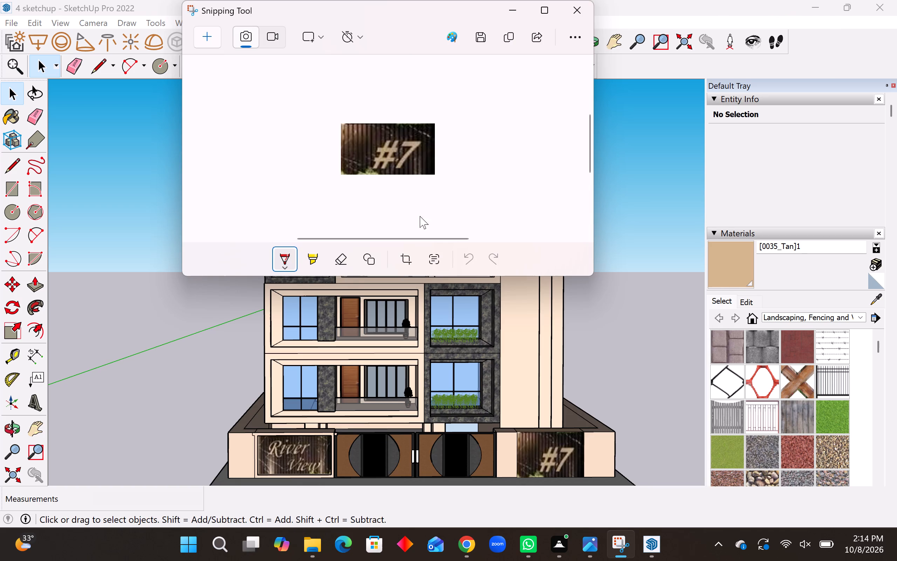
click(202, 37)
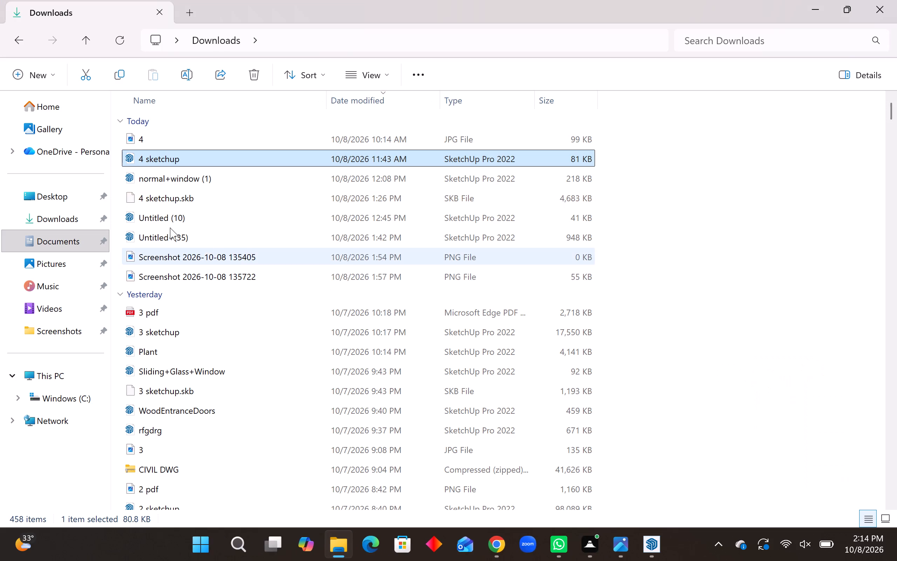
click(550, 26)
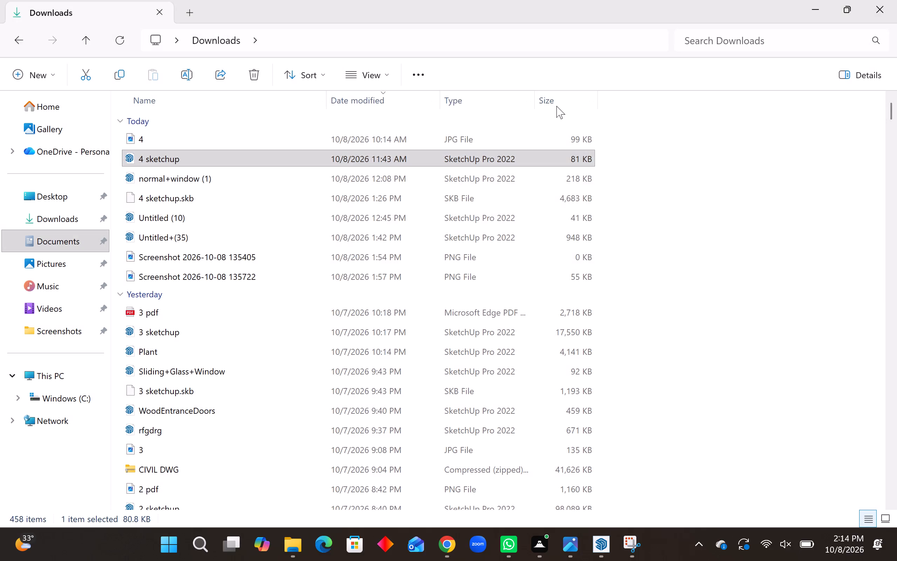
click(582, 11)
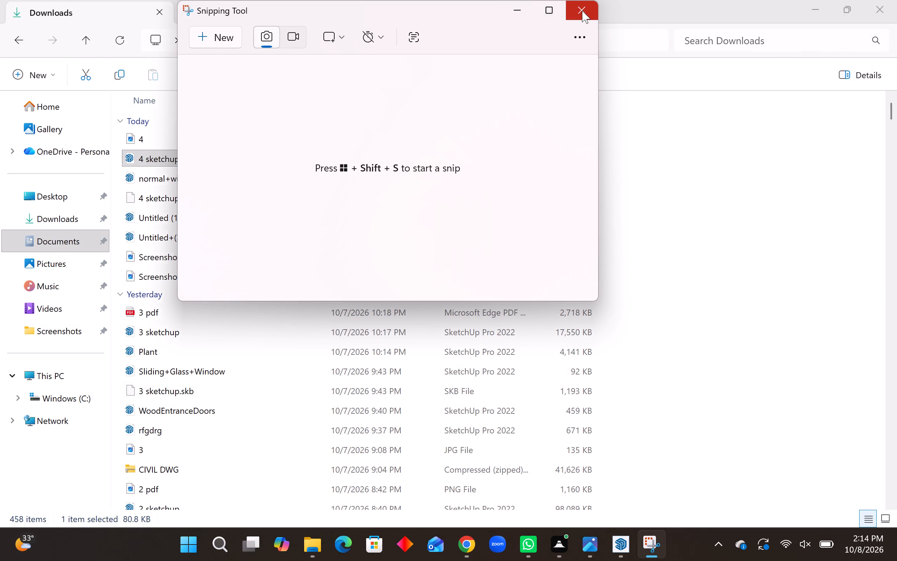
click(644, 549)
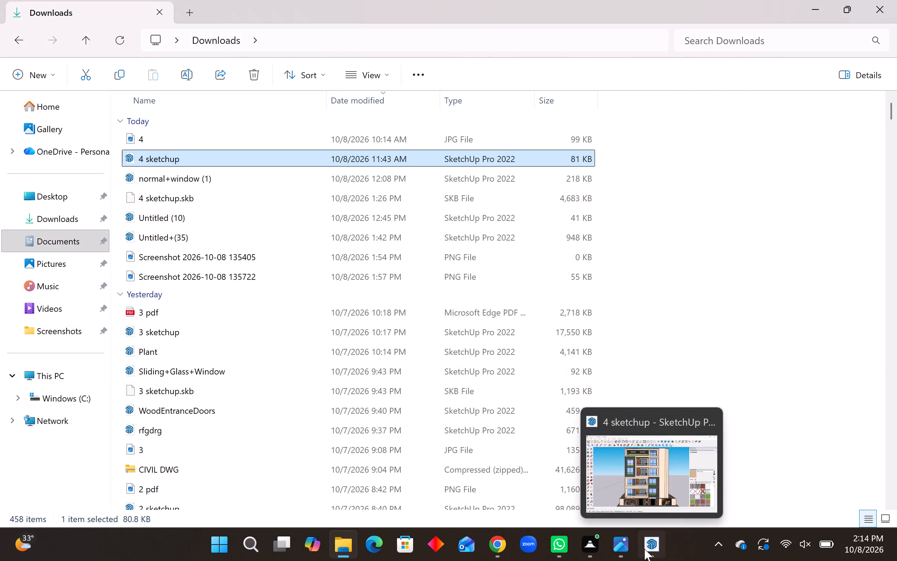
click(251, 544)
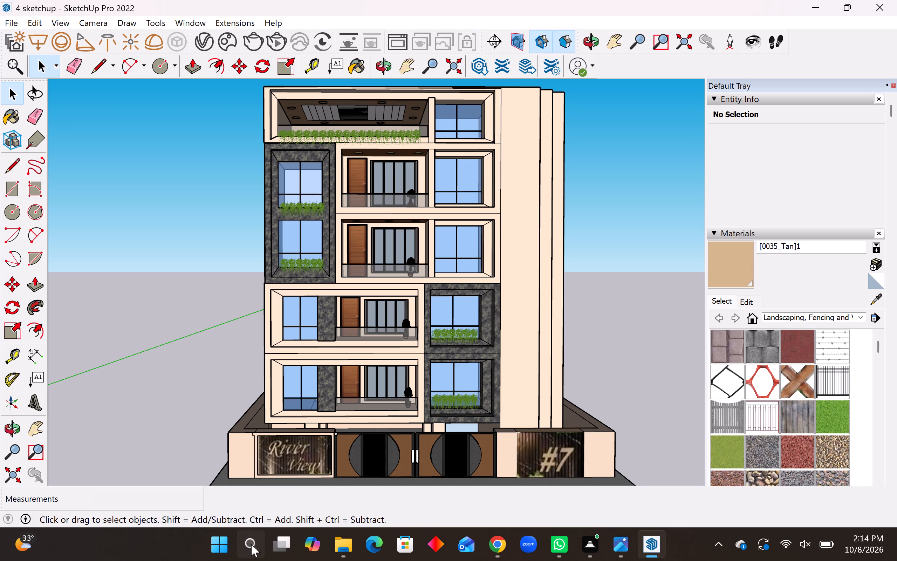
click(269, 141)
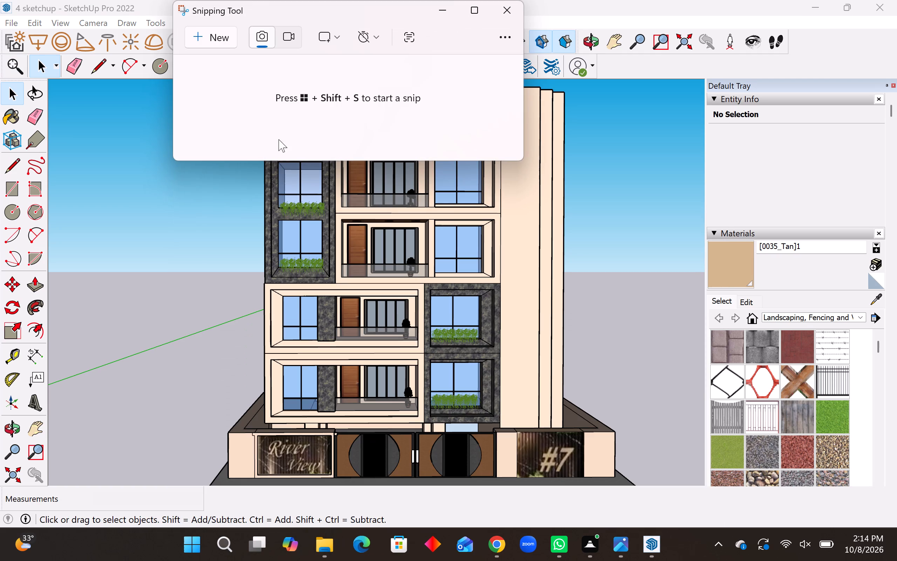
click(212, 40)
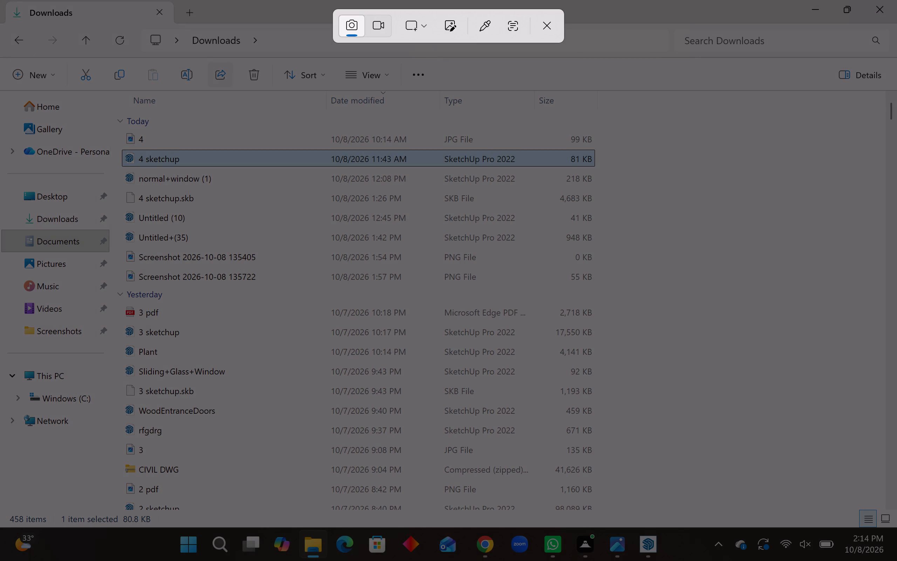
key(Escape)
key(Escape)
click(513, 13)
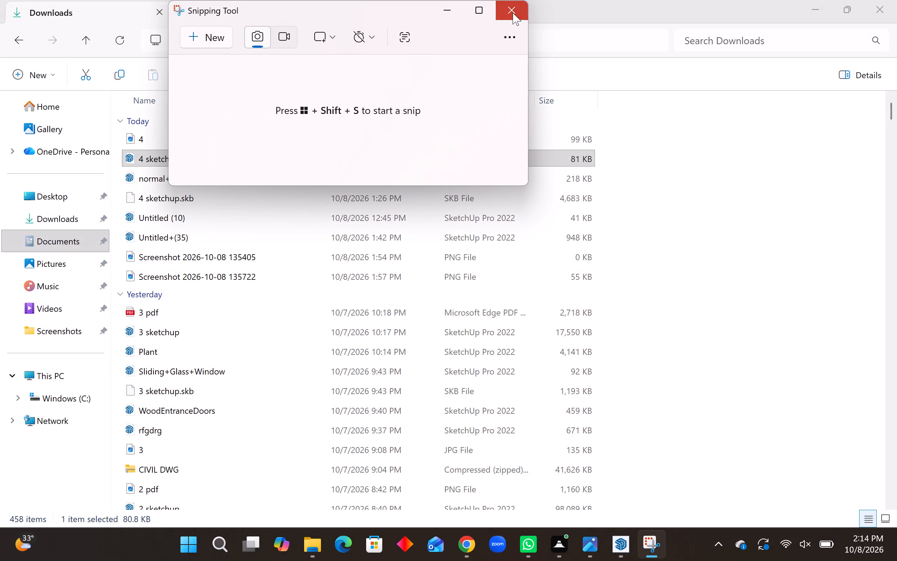
Switch back to SketchUp and save the 4 sketchup model.
click(649, 544)
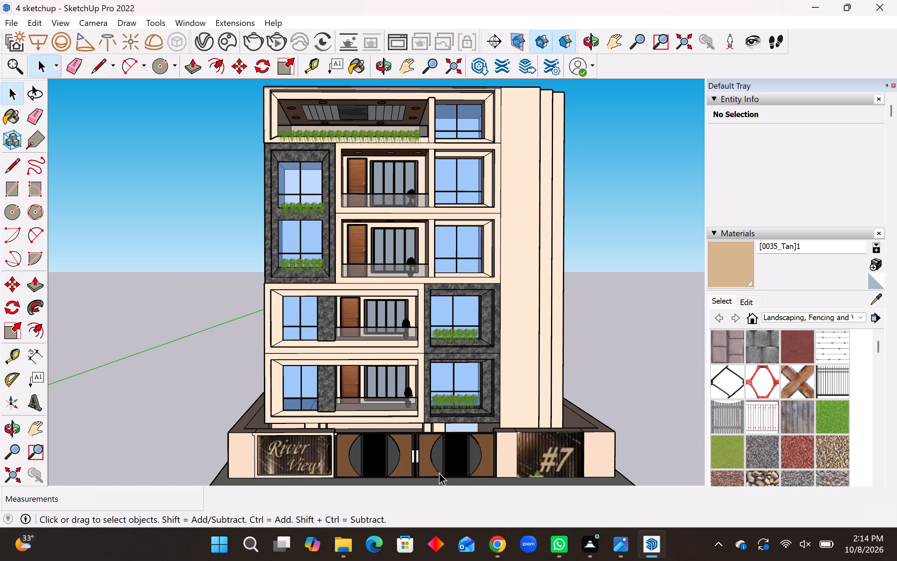
click(591, 281)
key(ctrl+s)
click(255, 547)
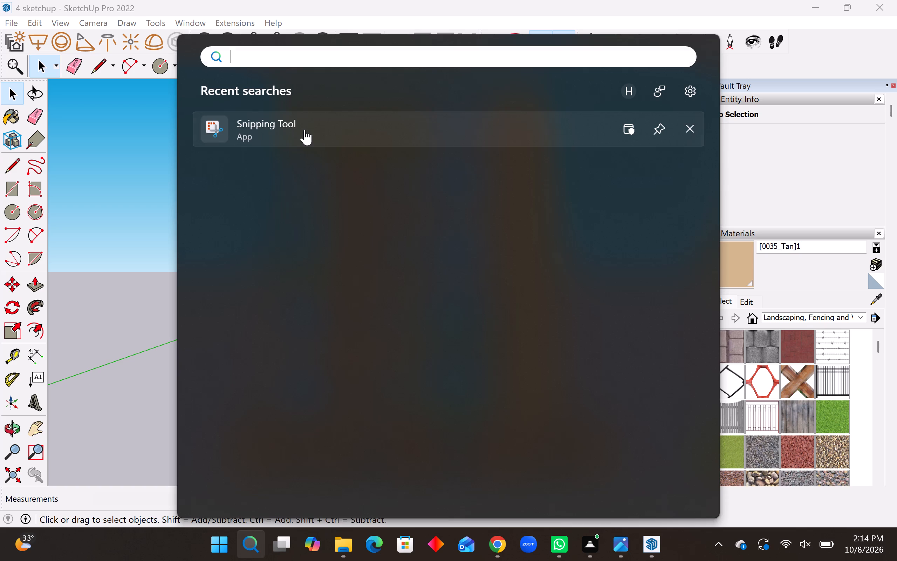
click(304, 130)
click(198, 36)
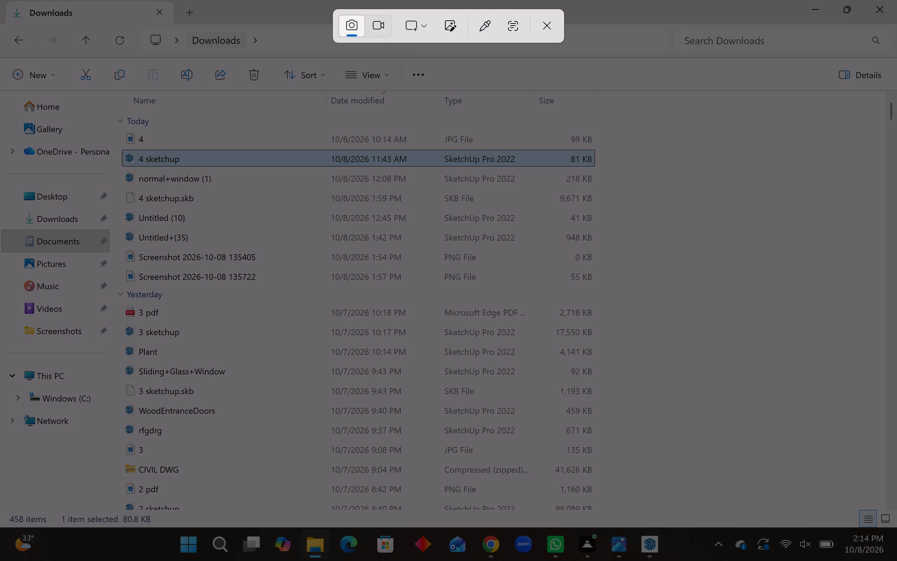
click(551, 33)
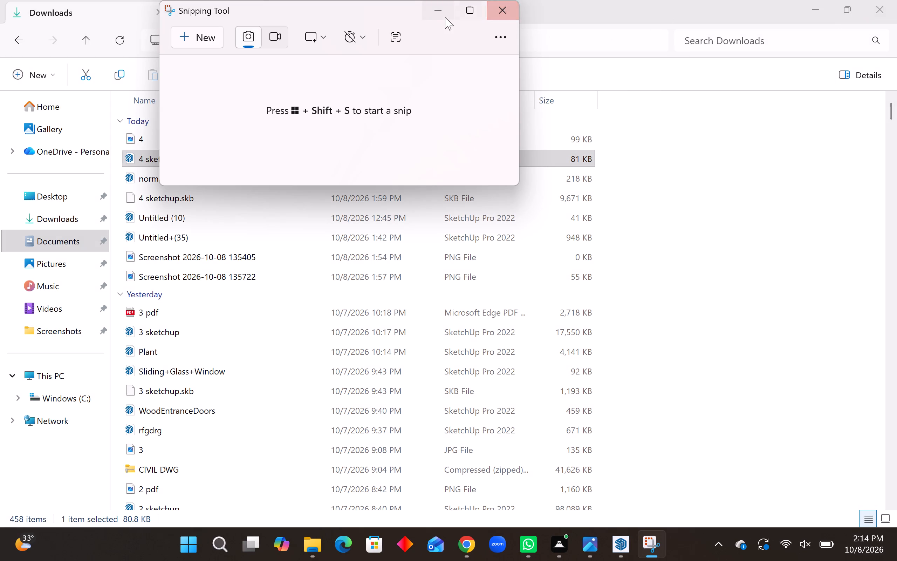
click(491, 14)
Close the Downloads window and the 4.jpg reference image in Photos, leaving the SketchUp model open.
click(888, 7)
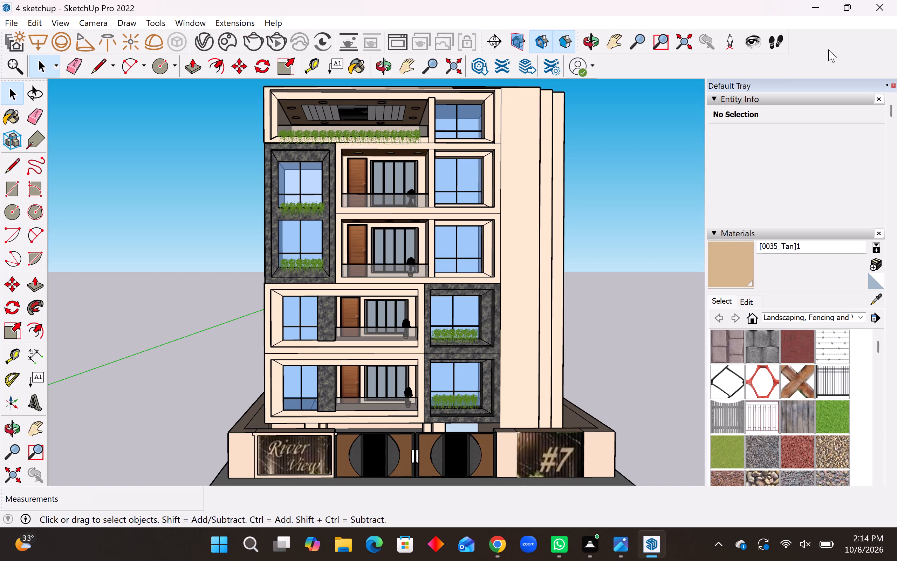
click(622, 549)
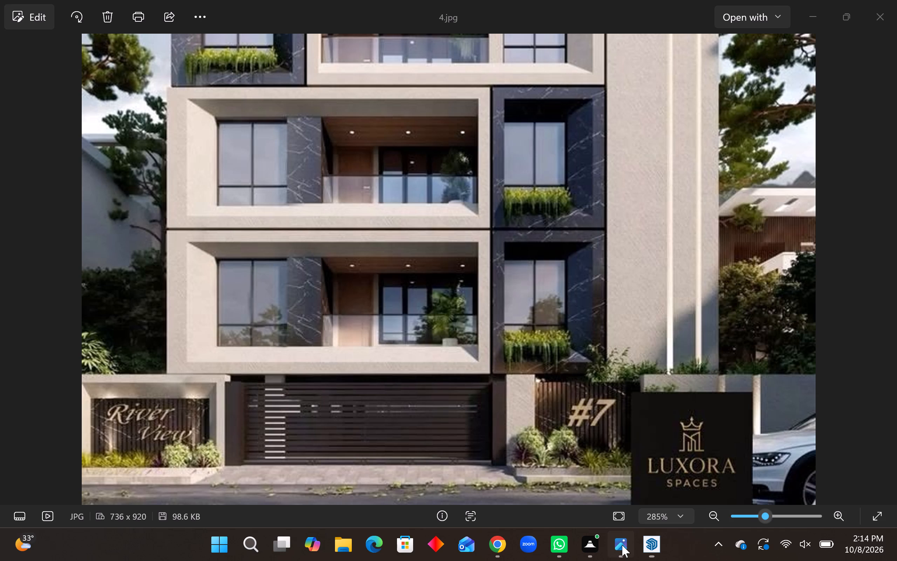
click(871, 18)
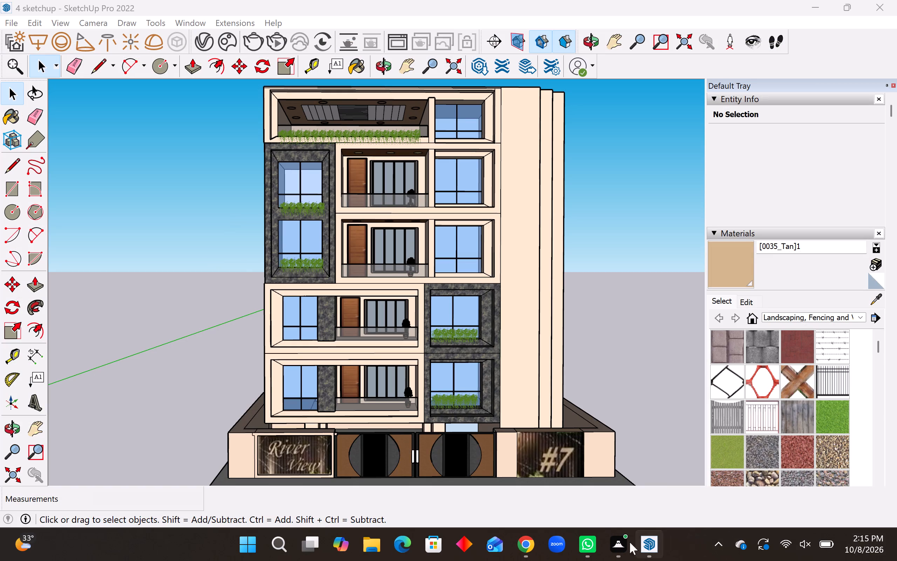
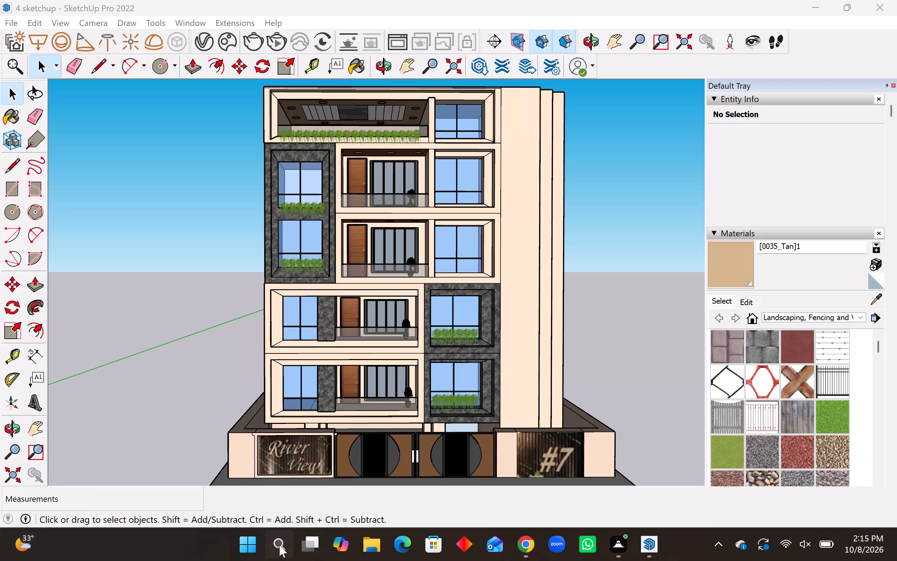
Launch Snipping Tool from Windows search, ready for capturing the building's front elevation in SketchUp.
click(297, 126)
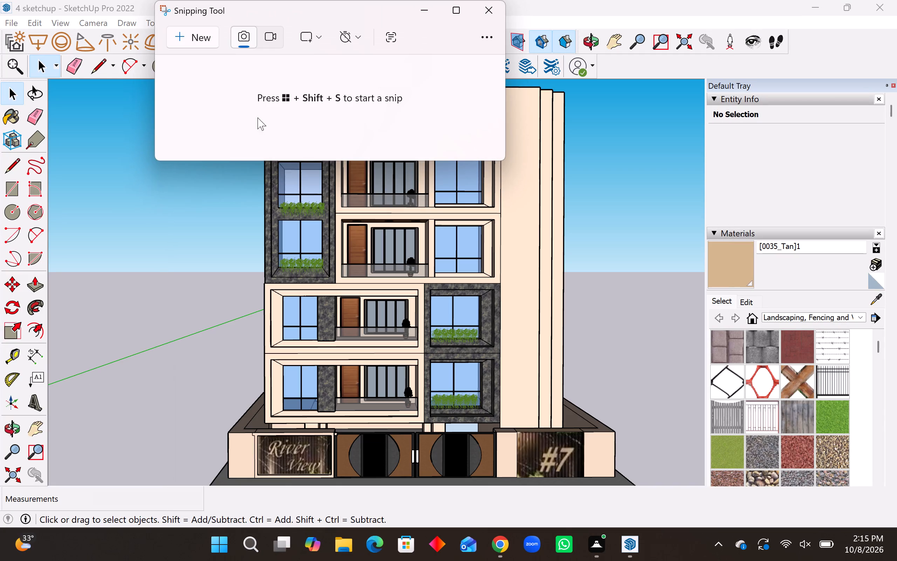
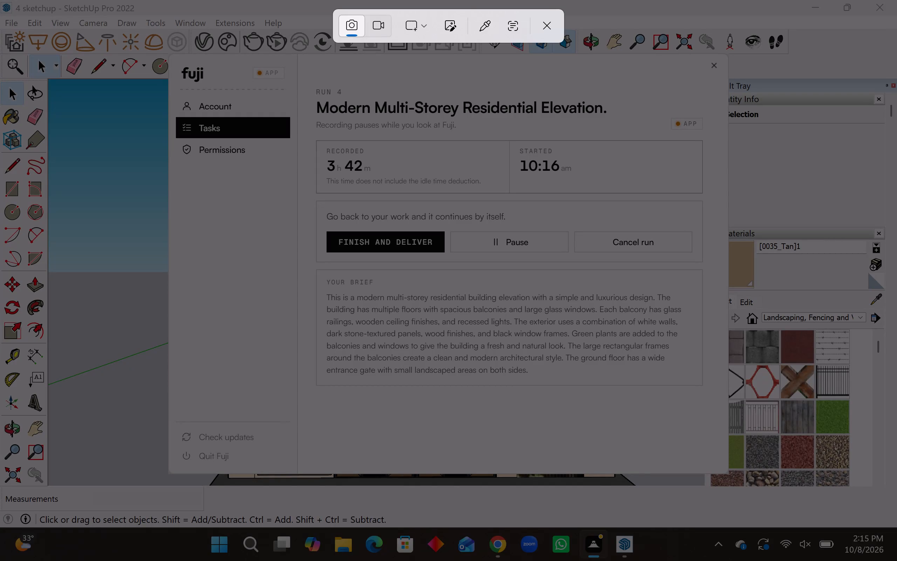
Switch the capture to screen recording and mark a small recording area on the ground beside the building.
key(space)
click(136, 319)
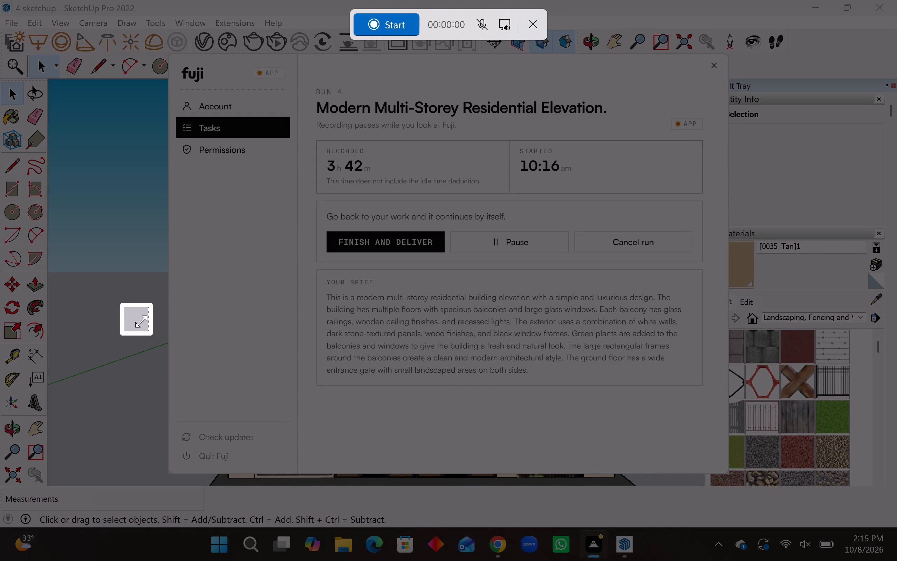
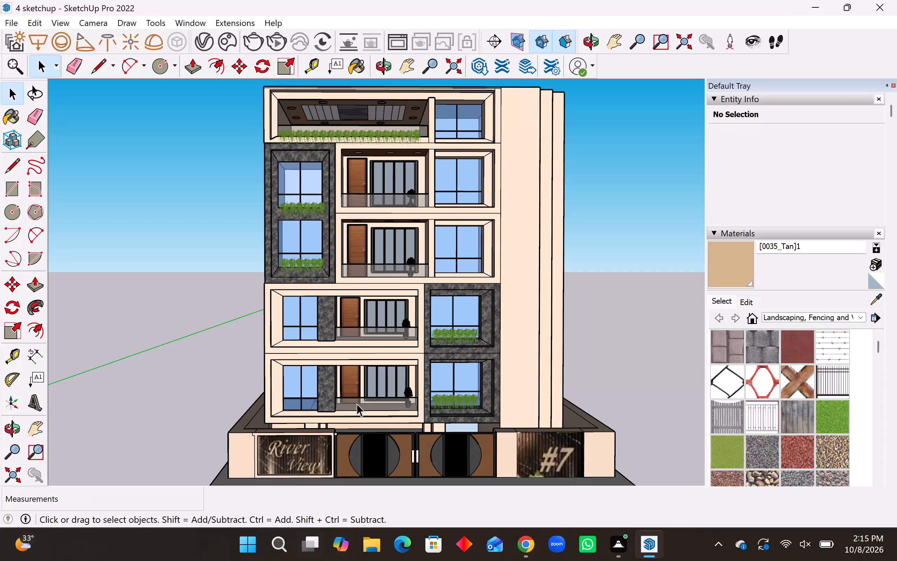
Switch to Snipping Tool and start a new screenshot snip of the building's front view.
click(278, 540)
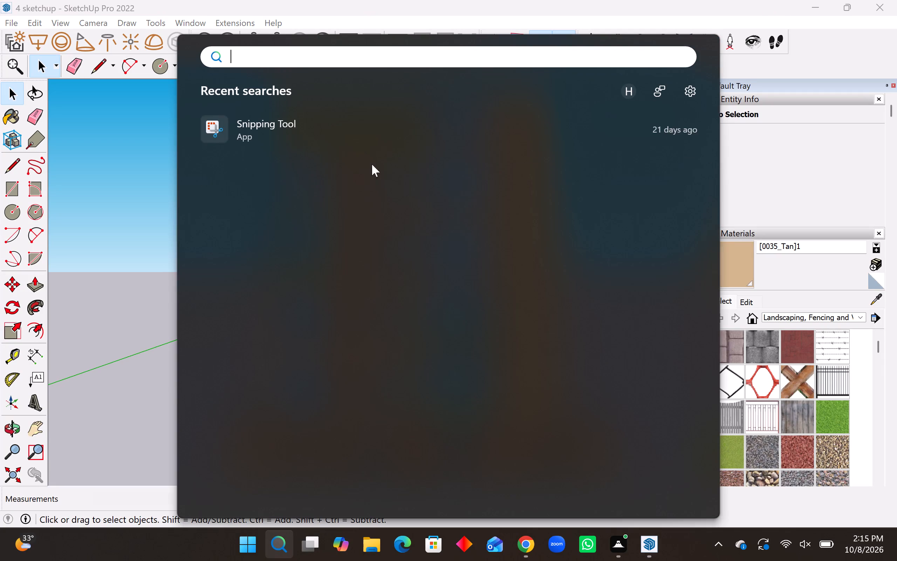
click(302, 129)
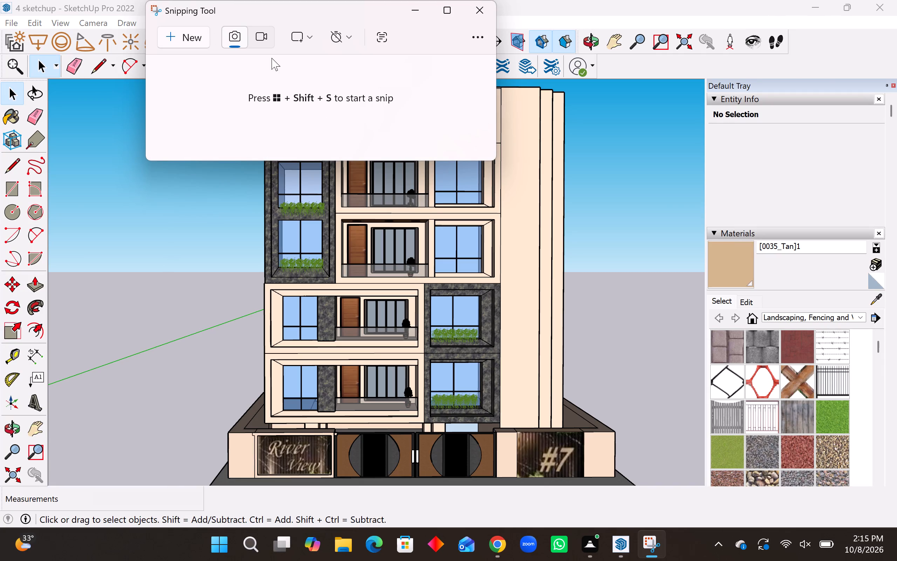
key(n)
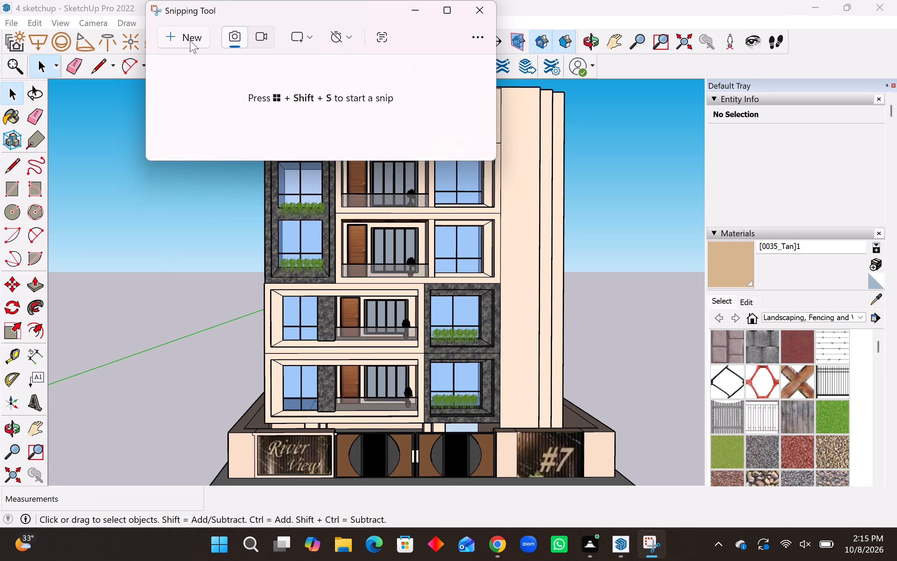
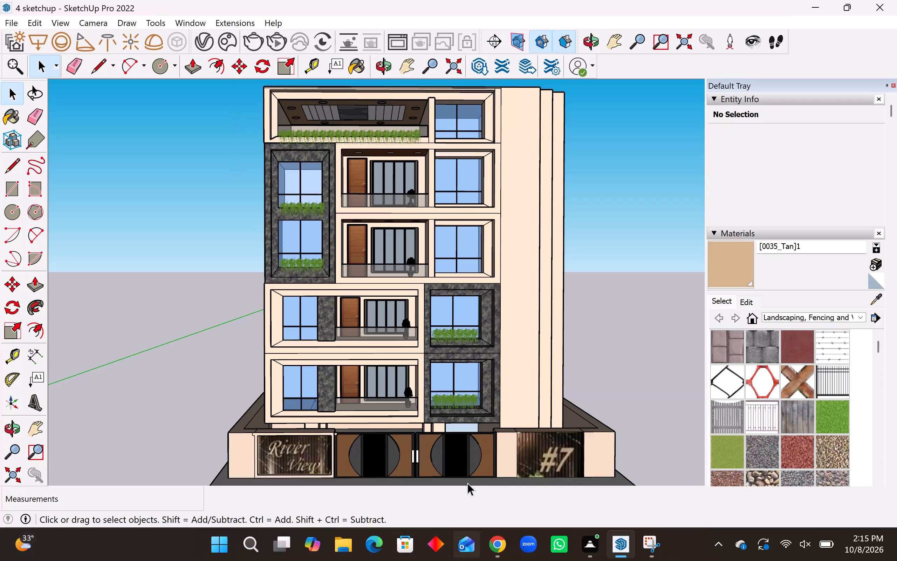
Switch to Snipping Tool and capture a new rectangular snip covering the whole SketchUp window with the building's front view.
click(659, 547)
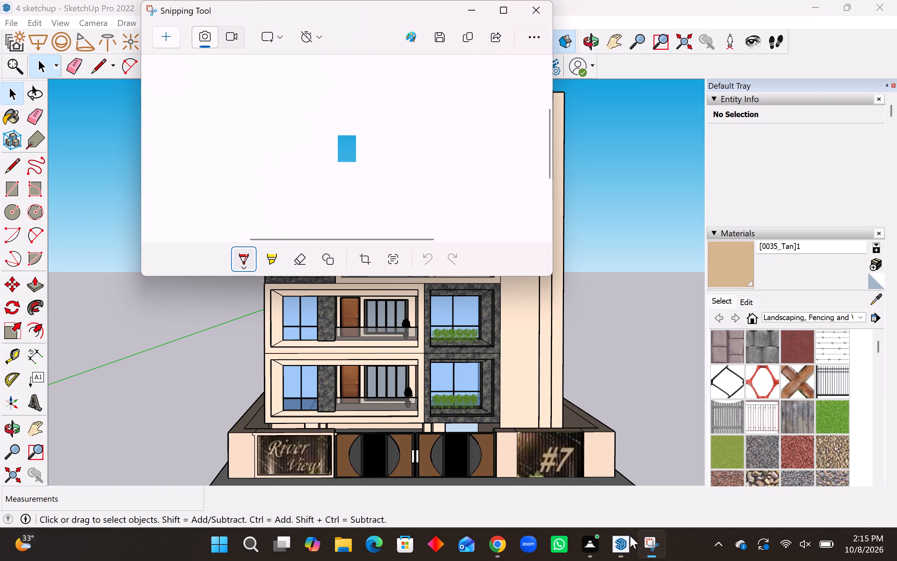
click(157, 41)
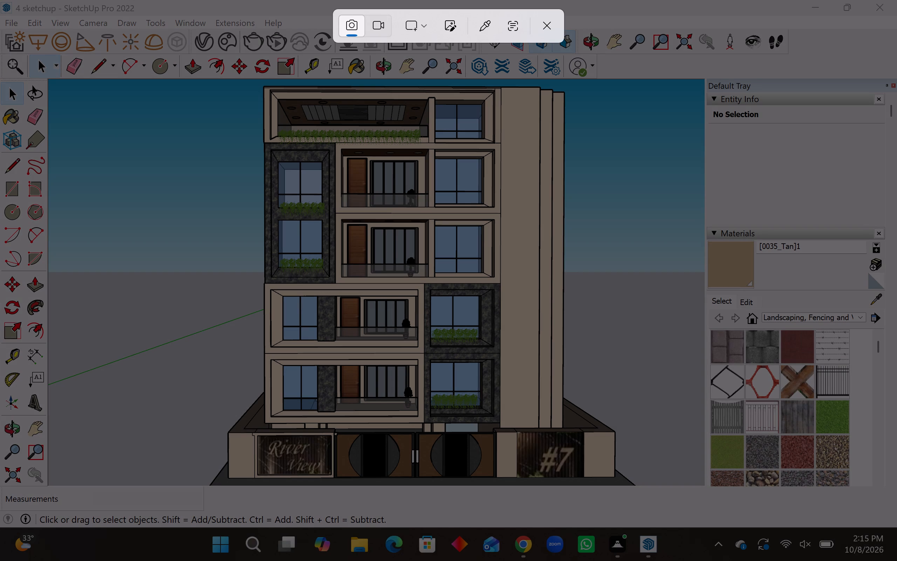
drag(0, 0, 858, 495)
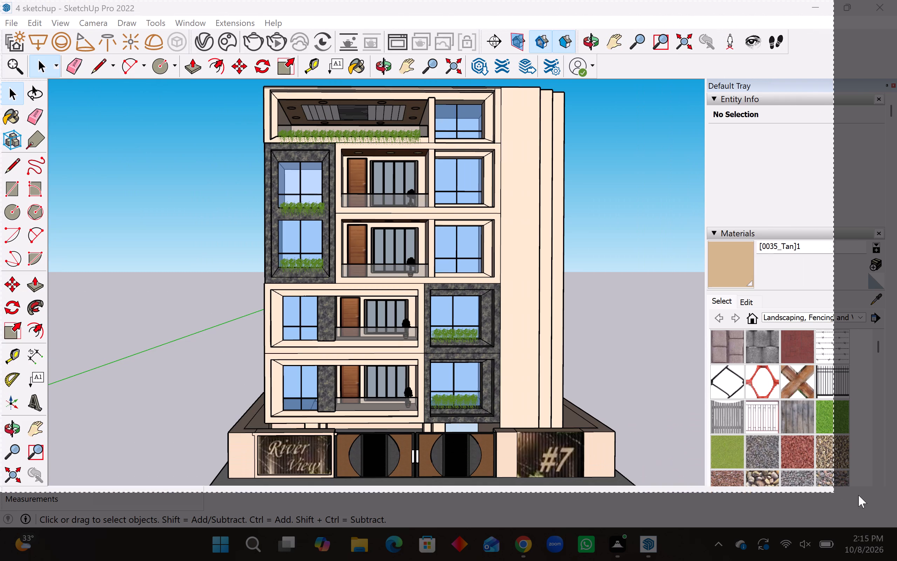
drag(858, 495, 896, 527)
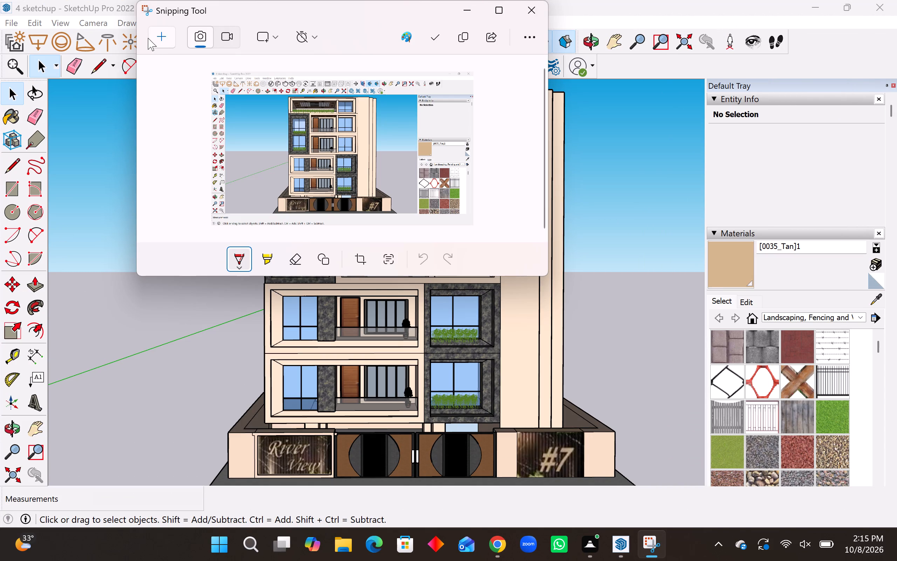
Save the snip as a PNG named "4 pdf" in the Downloads folder, and return to SketchUp.
click(432, 36)
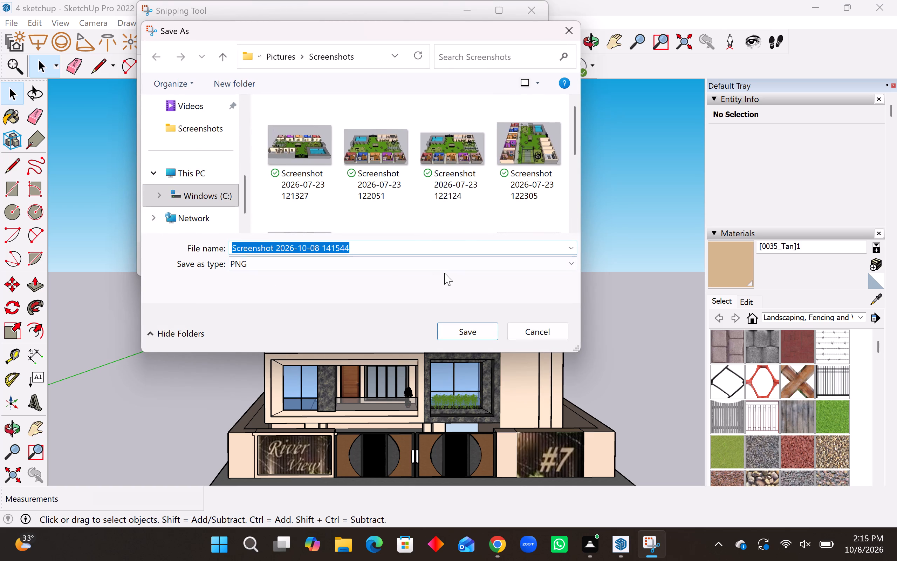
key(4)
key(space)
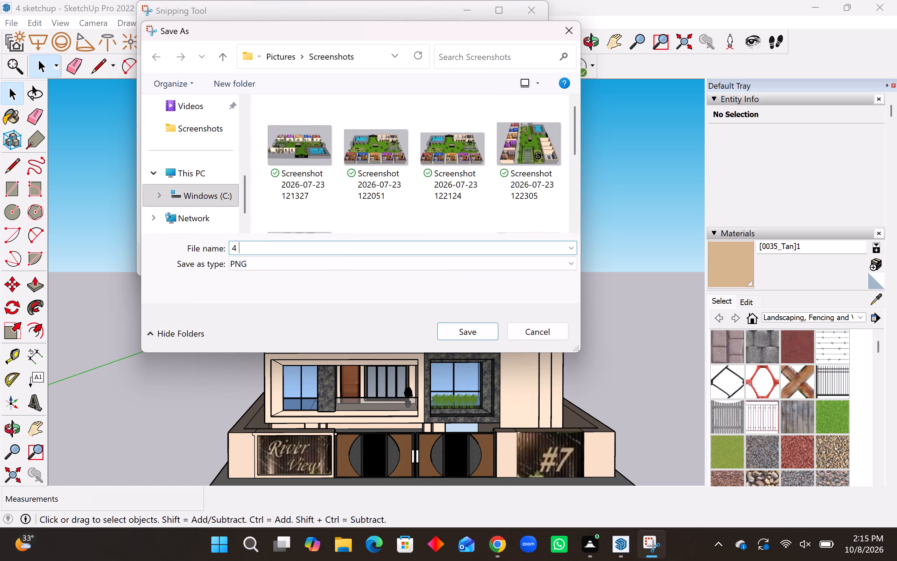
text(pdf)
scroll(172, 169, up, 3)
click(197, 225)
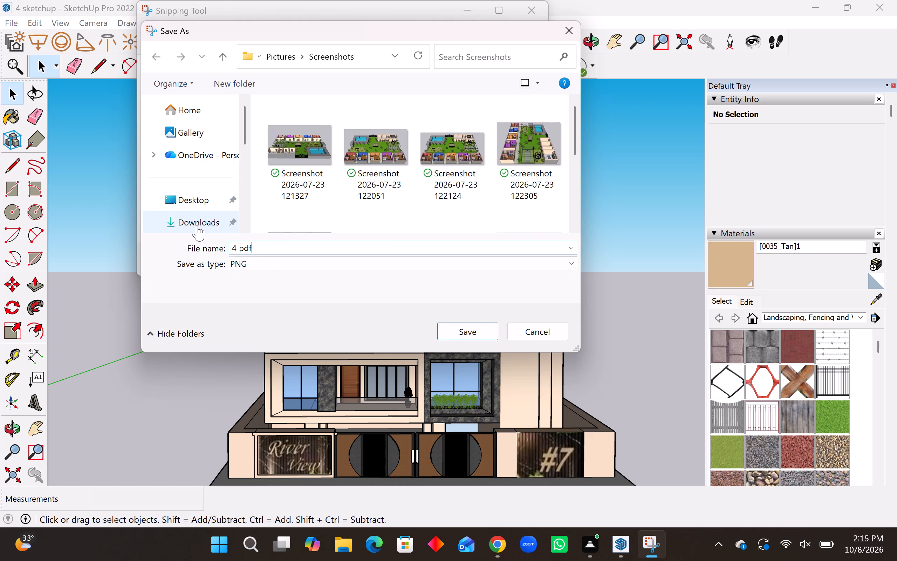
click(474, 334)
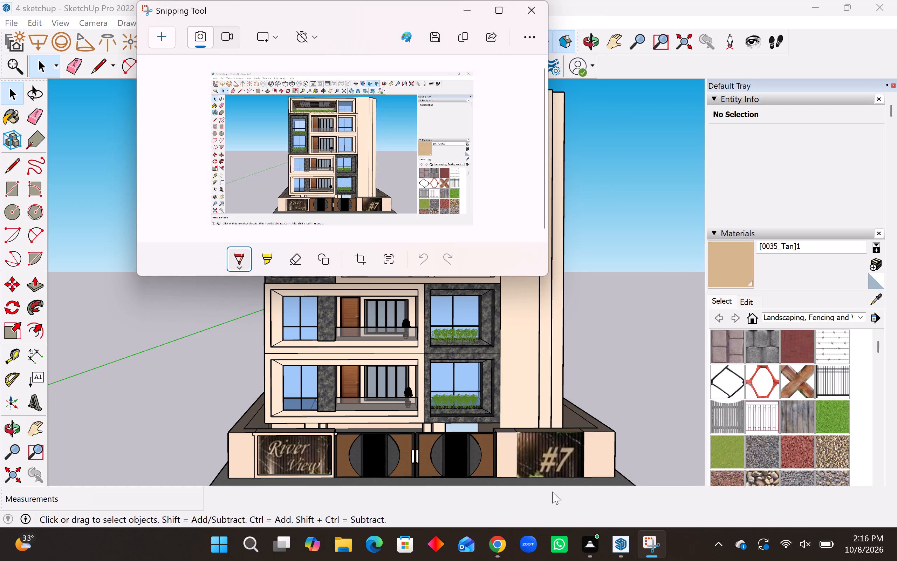
click(618, 551)
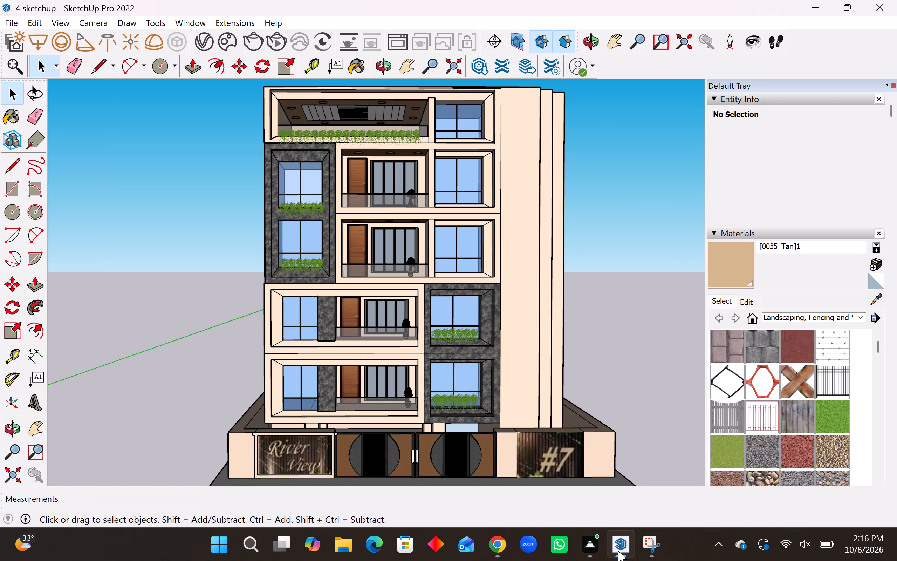